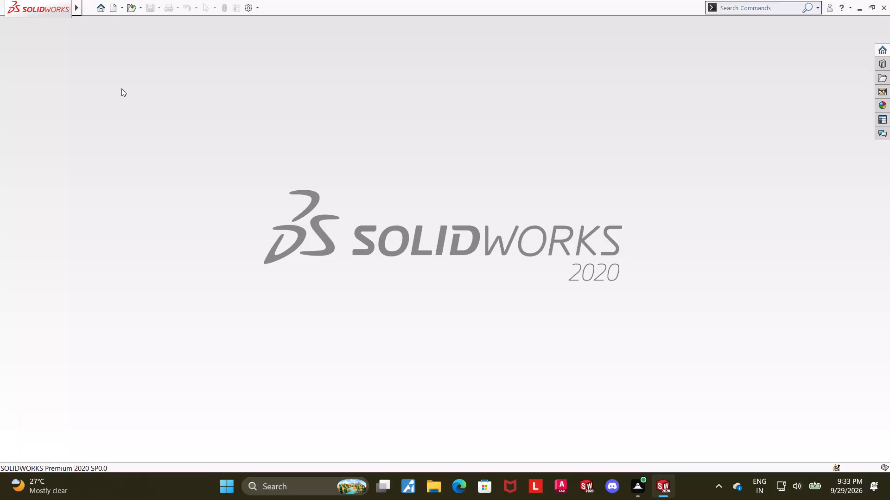
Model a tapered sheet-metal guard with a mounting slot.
Create a new part and start a sketch on the Front Plane.
{"action": "left_click", "coordinate": [109, 8]}
{"action": "double_click", "coordinate": [233, 226]}
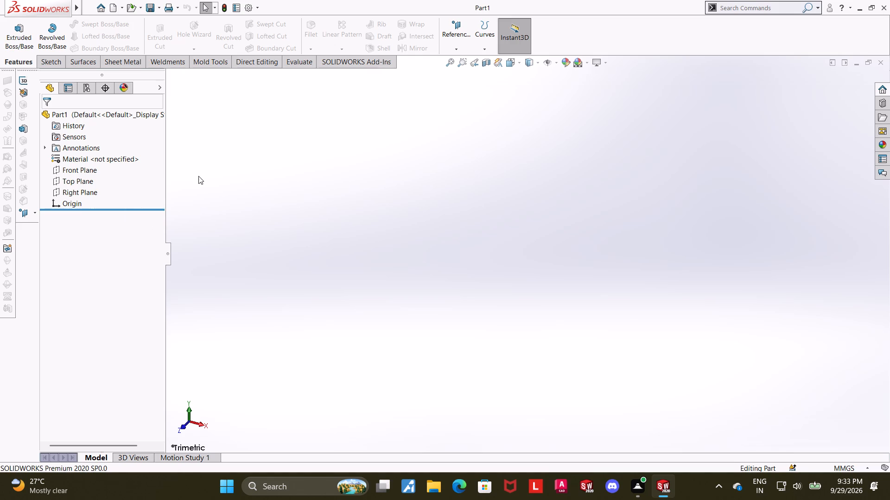
{"action": "left_click", "coordinate": [73, 174]}
{"action": "left_click", "coordinate": [77, 162]}
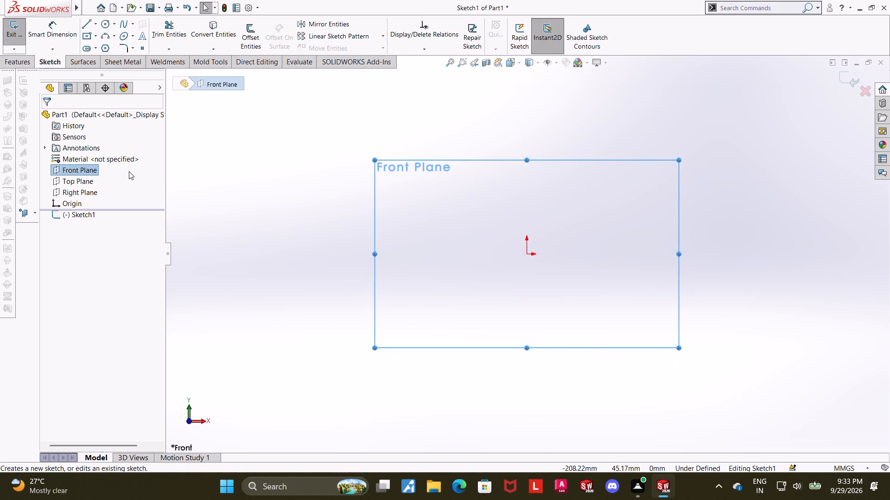
Sketch a horizontal line about 24 mm long on the negative X side, level with the origin.
{"action": "left_click", "coordinate": [89, 20]}
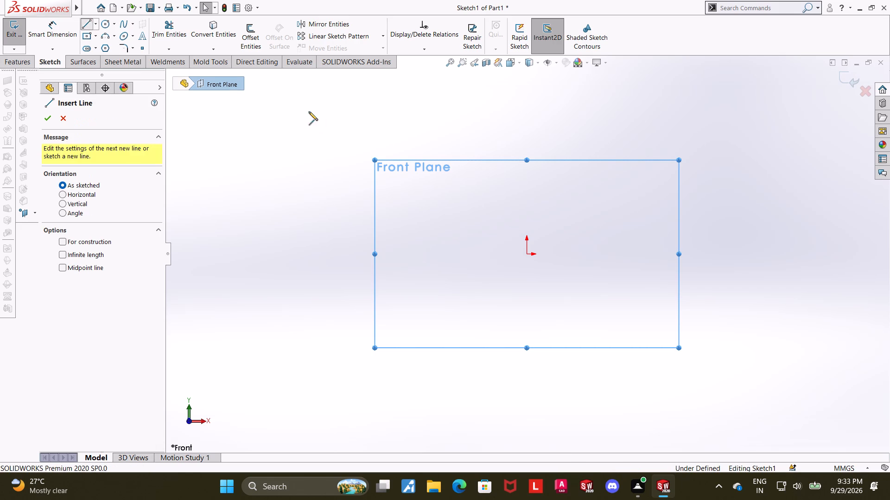
{"action": "left_click", "coordinate": [389, 255]}
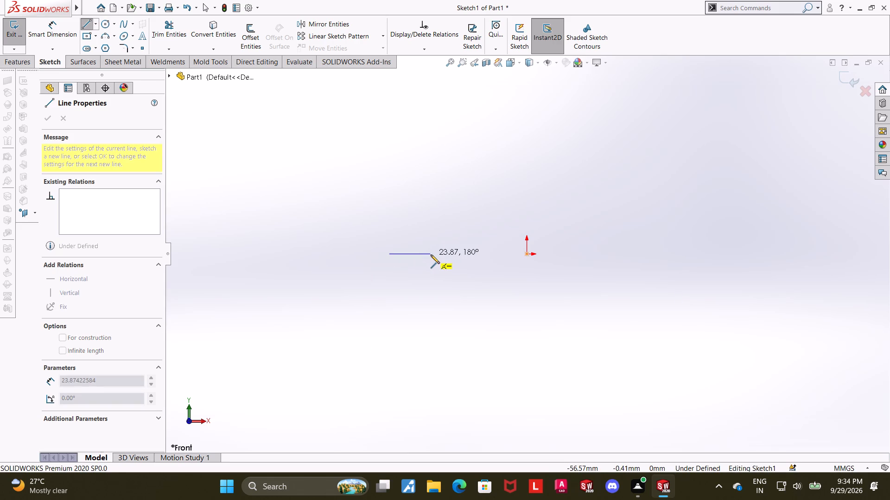
{"action": "left_click", "coordinate": [431, 255]}
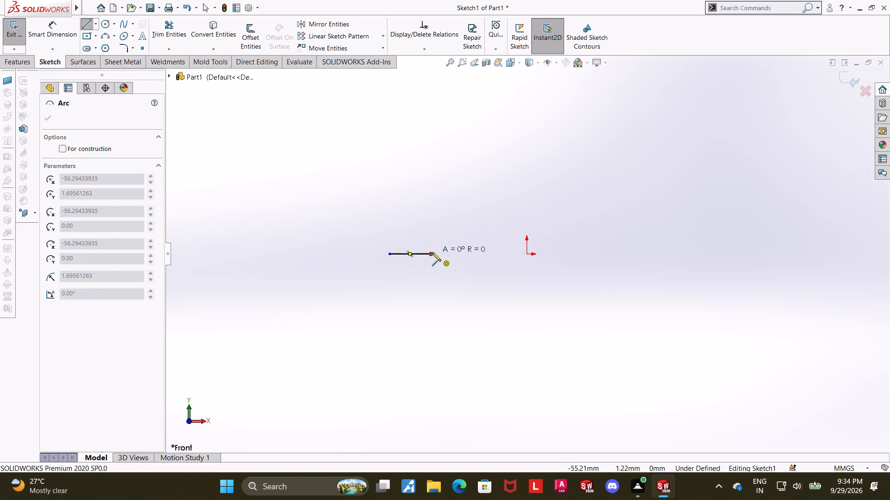
{"action": "key", "text": "Escape"}
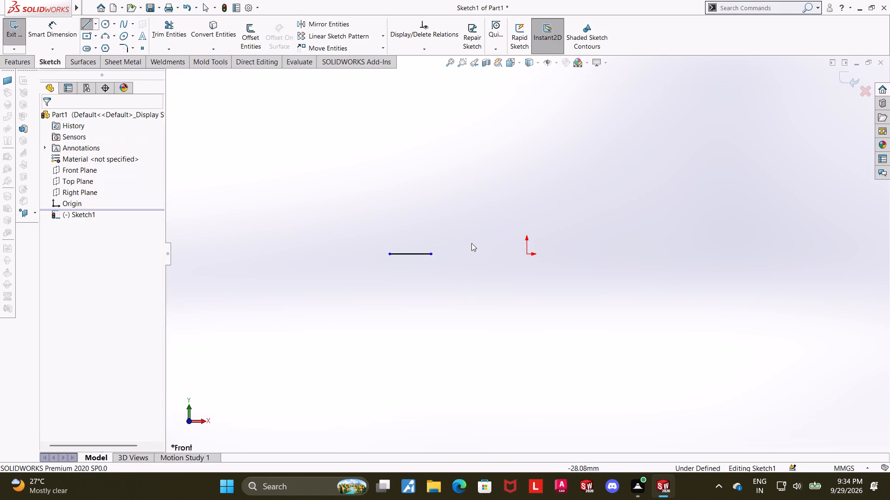
Continue the profile with a 90° arc of about 20 mm radius, a 95 mm horizontal line, a 26 mm radius arc and a 57 mm horizontal line.
{"action": "left_click", "coordinate": [88, 24]}
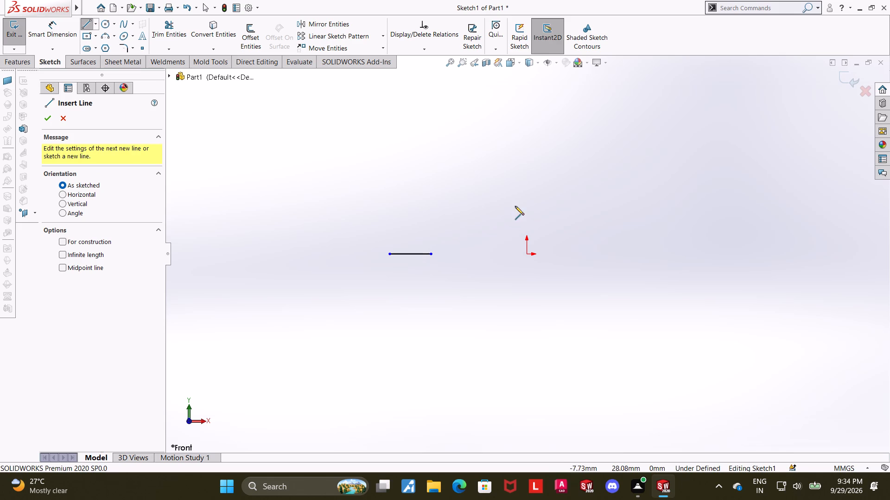
{"action": "left_click", "coordinate": [432, 252]}
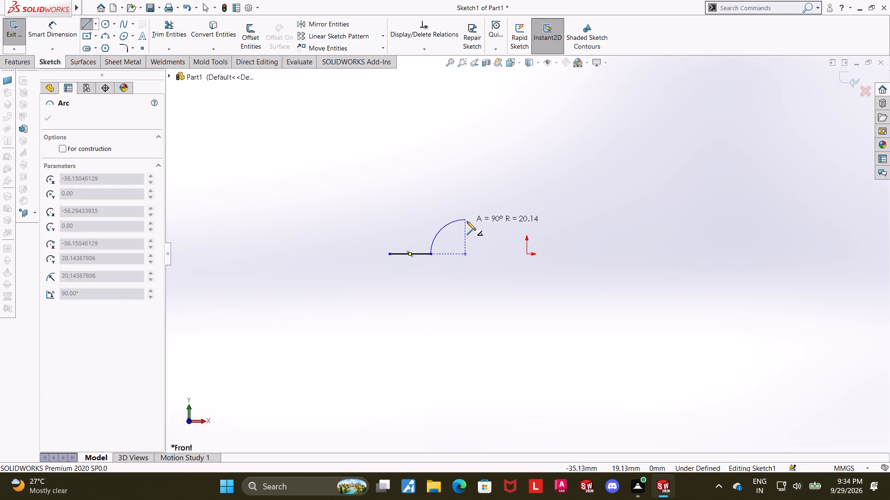
{"action": "left_click", "coordinate": [464, 219]}
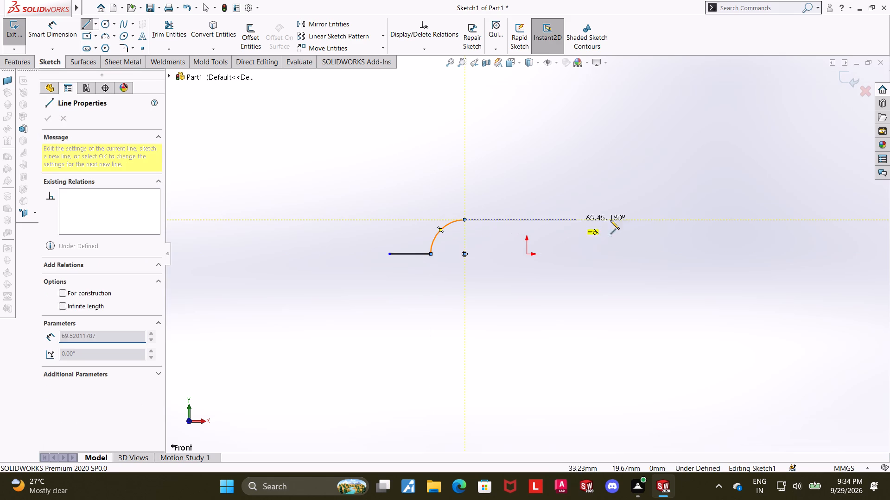
{"action": "left_click", "coordinate": [627, 220]}
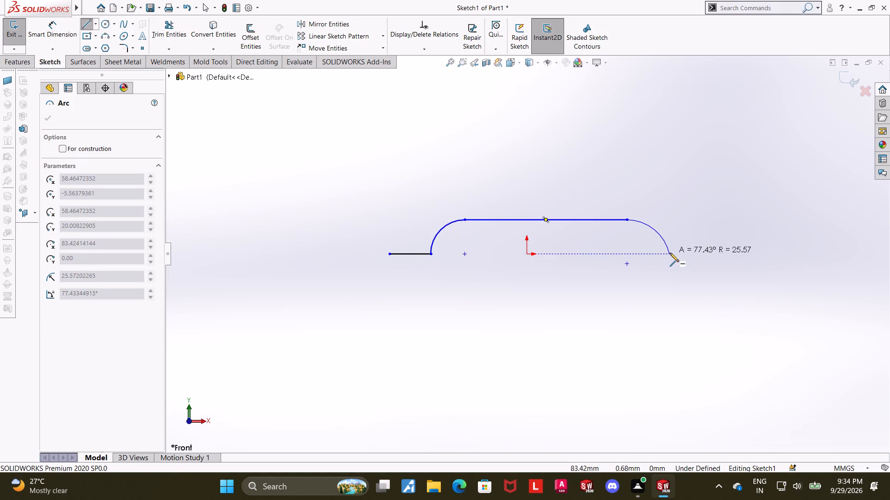
{"action": "left_click", "coordinate": [670, 253]}
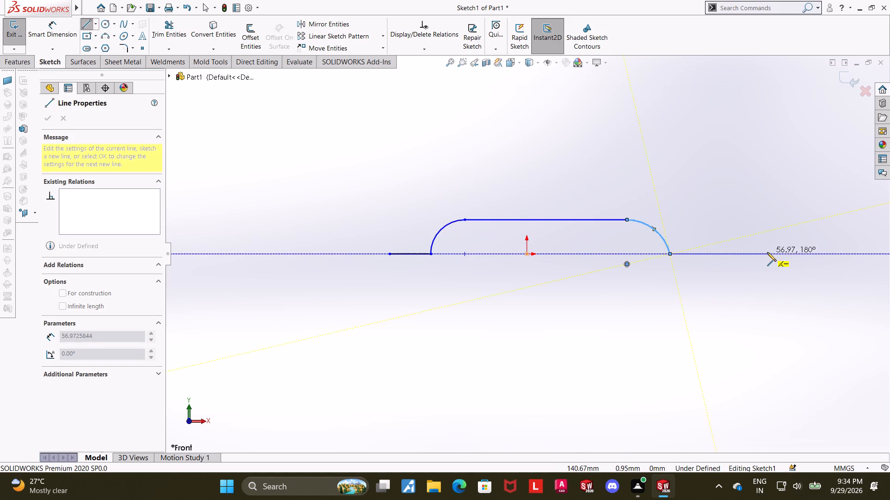
{"action": "left_click", "coordinate": [767, 252]}
{"action": "key", "text": "Escape"}
{"action": "key", "text": "Escape"}
{"action": "key", "text": "Escape"}
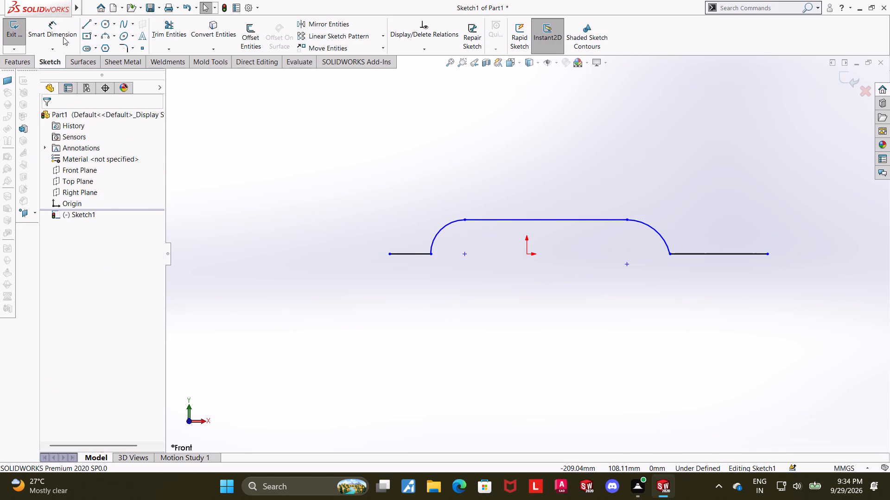
Make the two lower horizontal end lines of the profile collinear.
{"action": "left_click", "coordinate": [401, 256]}
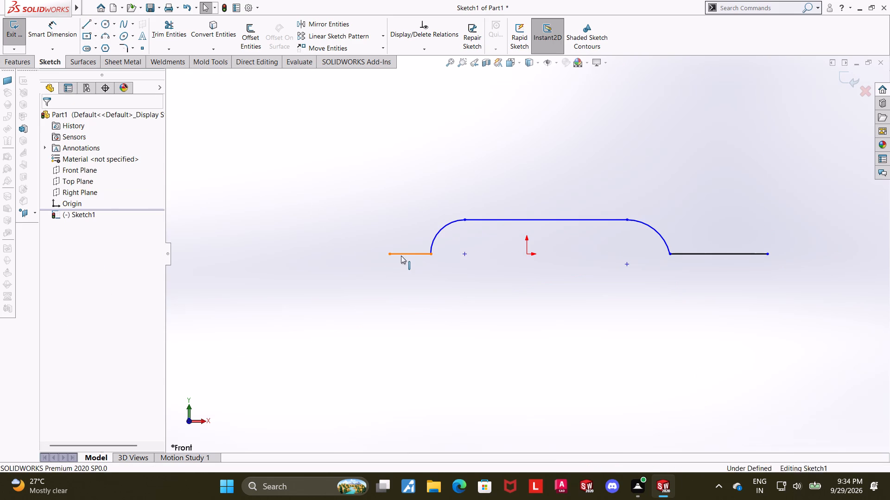
{"action": "left_click", "coordinate": [723, 254], "text": "ctrl"}
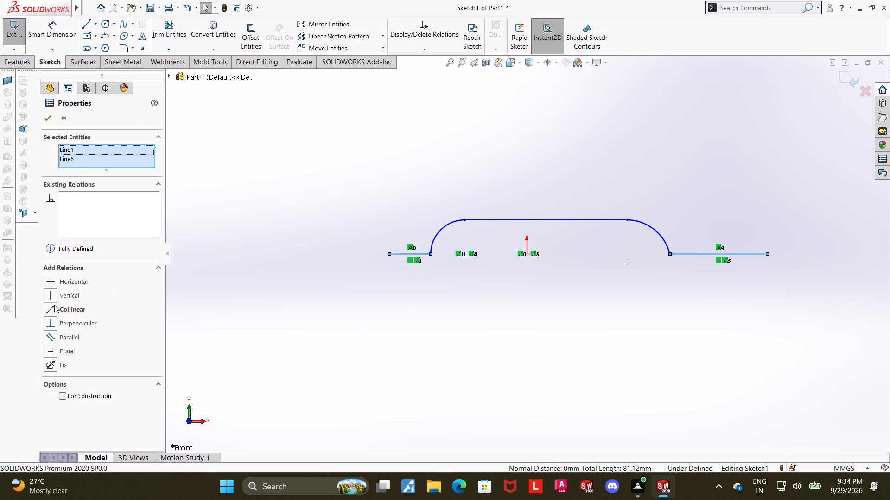
{"action": "left_click", "coordinate": [54, 305]}
{"action": "key", "text": "Escape"}
{"action": "key", "text": "Escape"}
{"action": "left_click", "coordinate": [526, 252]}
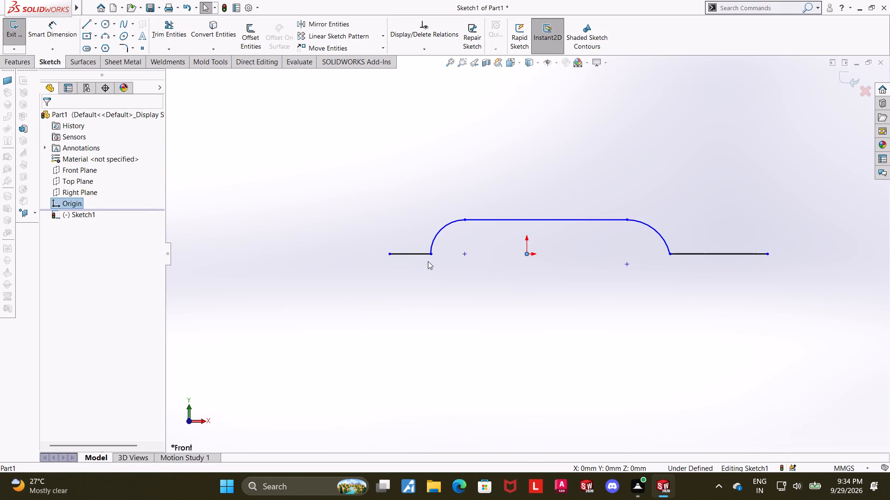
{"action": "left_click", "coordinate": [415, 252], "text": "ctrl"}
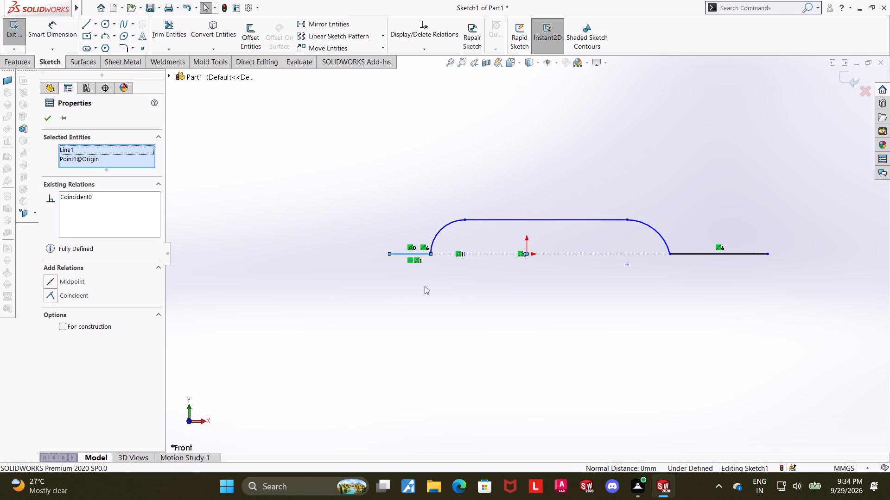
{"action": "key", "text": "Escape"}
Add a Horizontal relation between the origin and the inner endpoints of the two end lines.
{"action": "left_click", "coordinate": [432, 255]}
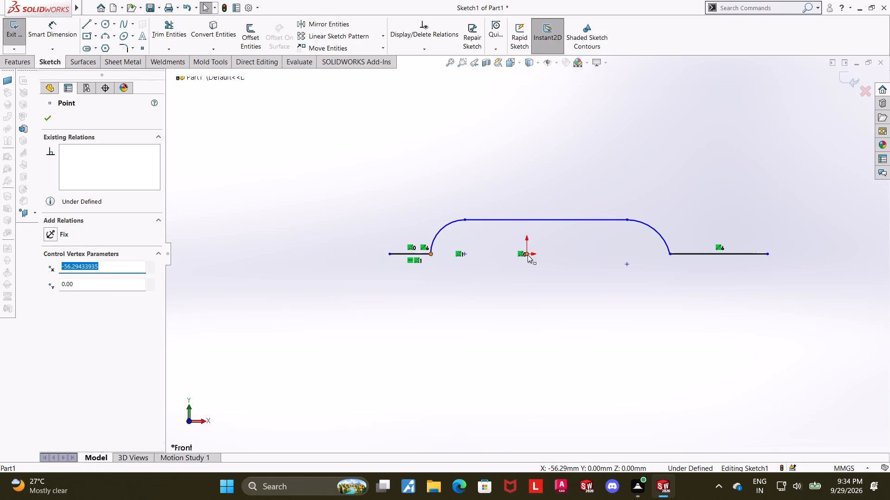
{"action": "left_click", "coordinate": [528, 255], "text": "ctrl"}
{"action": "left_click", "coordinate": [671, 256], "text": "ctrl"}
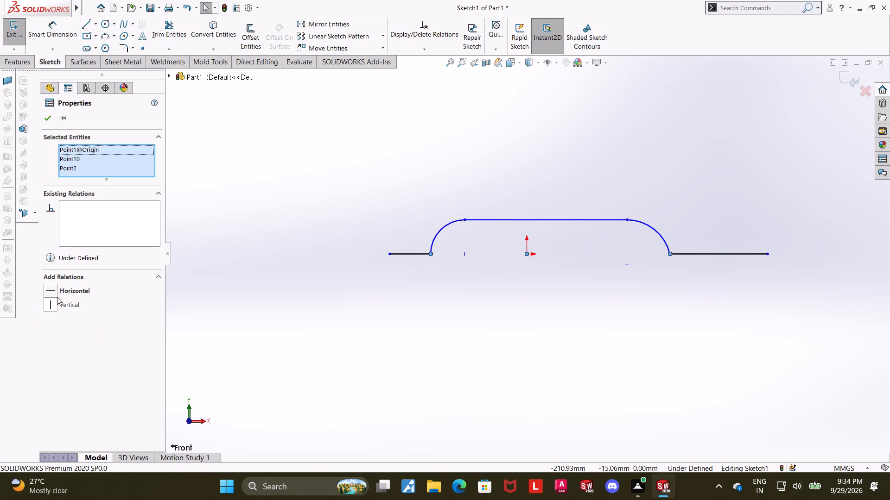
{"action": "left_click", "coordinate": [54, 287]}
{"action": "key", "text": "Escape"}
{"action": "key", "text": "Escape"}
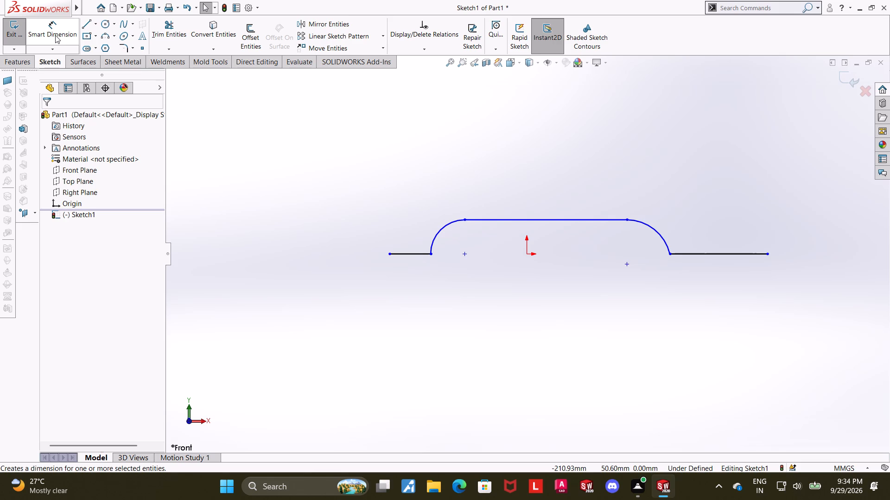
Add an Equal relation between the two lower horizontal end lines.
{"action": "left_click", "coordinate": [421, 303]}
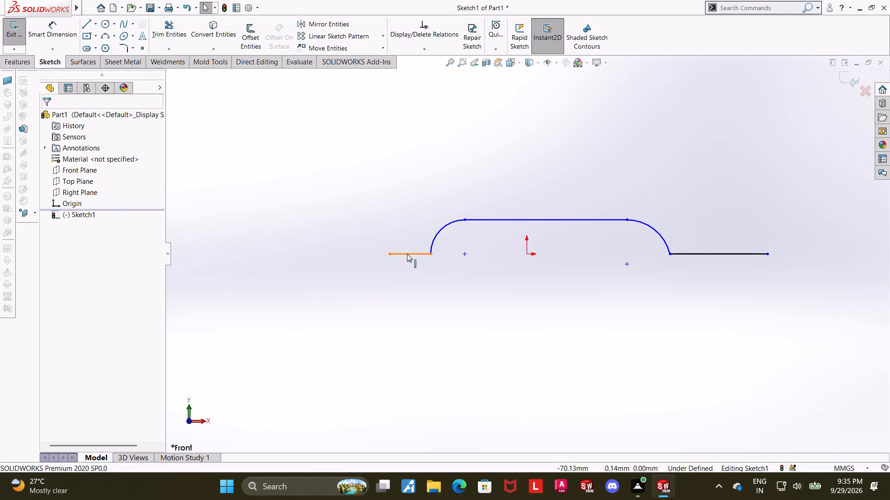
{"action": "left_click", "coordinate": [407, 254]}
{"action": "left_click", "coordinate": [721, 256], "text": "ctrl"}
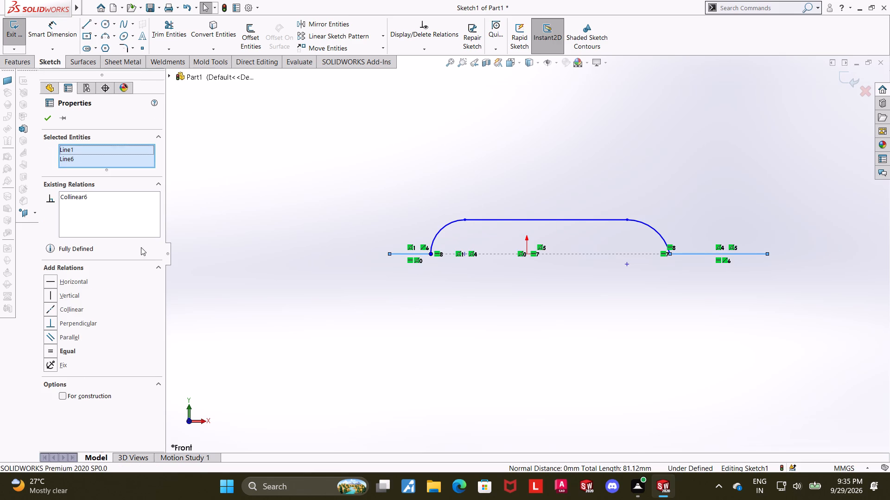
{"action": "left_click", "coordinate": [52, 353]}
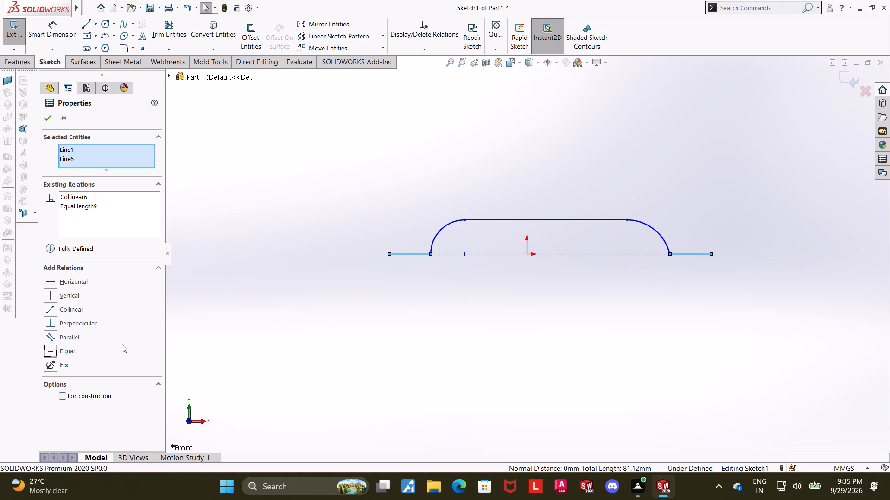
{"action": "key", "text": "Escape"}
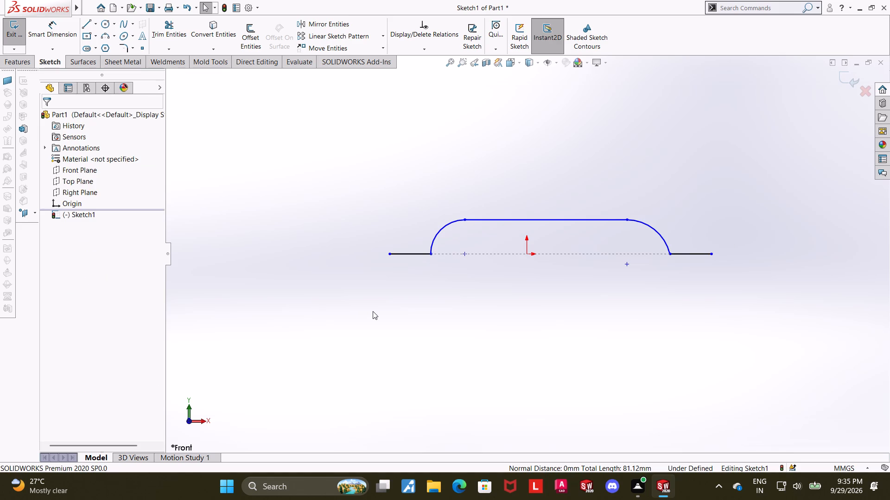
Add an Equal relation between the two corner arcs of the profile.
{"action": "left_click", "coordinate": [439, 231]}
{"action": "left_click", "coordinate": [653, 228], "text": "ctrl"}
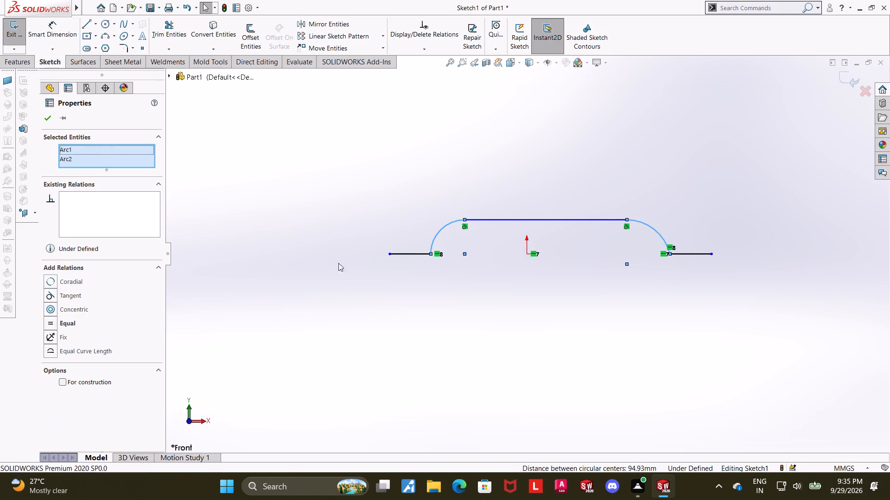
{"action": "left_click", "coordinate": [51, 327]}
{"action": "key", "text": "Escape"}
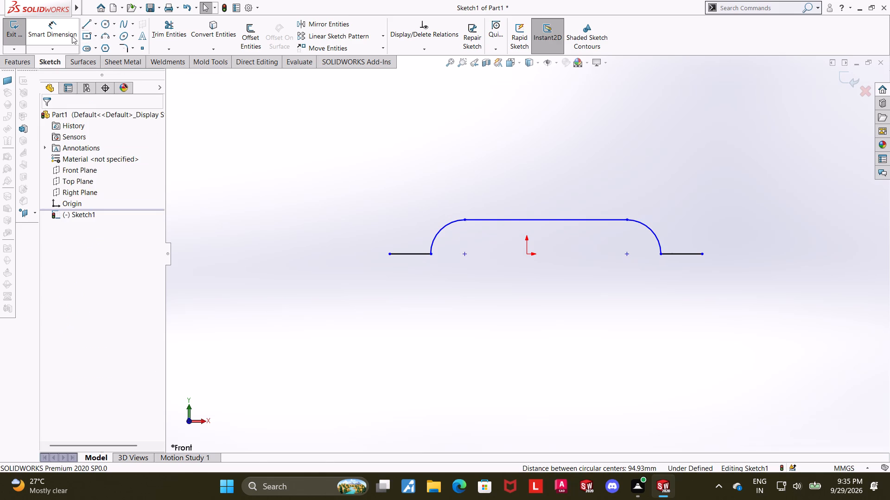
Add a Vertical relation between the midpoint of the top horizontal line and the origin.
{"action": "left_click", "coordinate": [71, 35]}
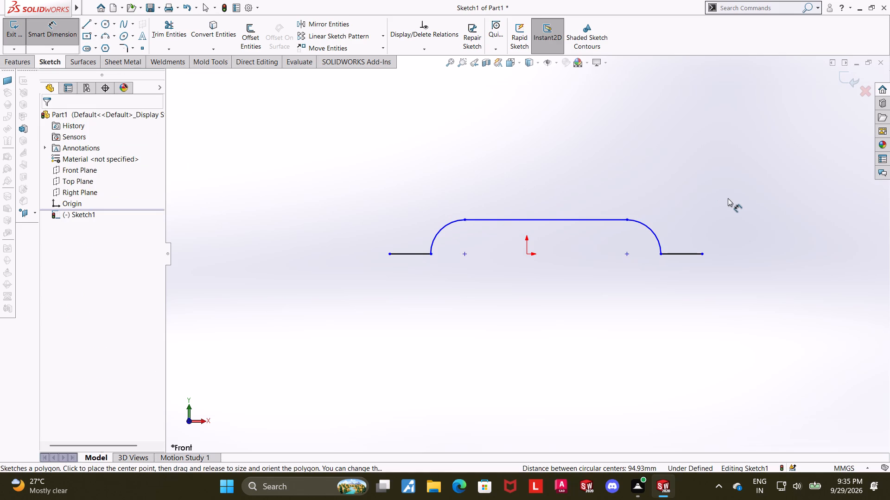
{"action": "key", "text": "Escape"}
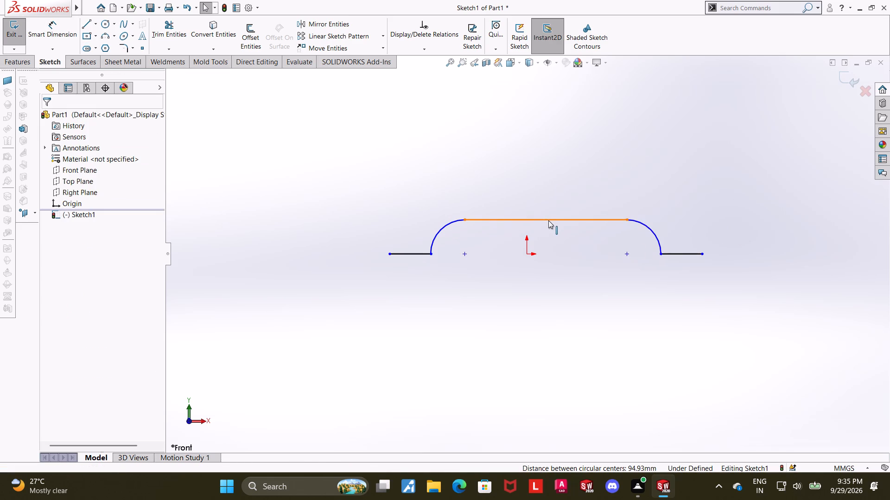
{"action": "left_click", "coordinate": [546, 220]}
{"action": "left_click", "coordinate": [527, 256], "text": "ctrl"}
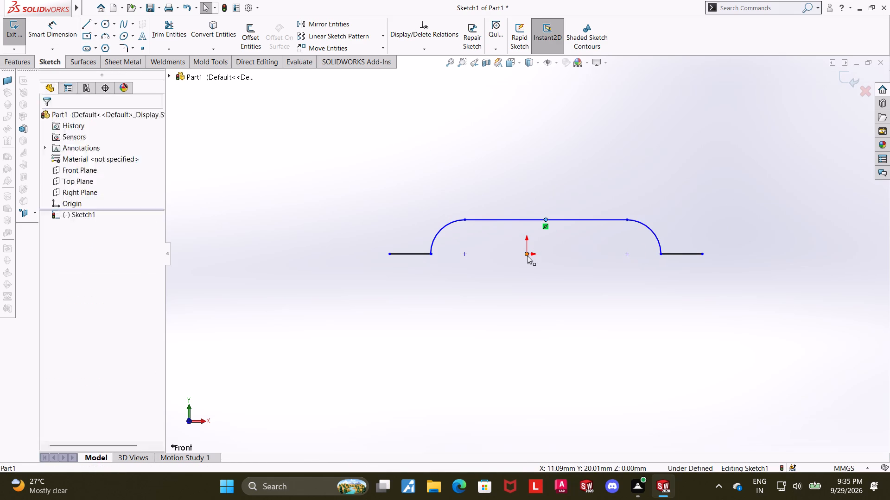
{"action": "left_click", "coordinate": [53, 298]}
{"action": "key", "text": "Escape"}
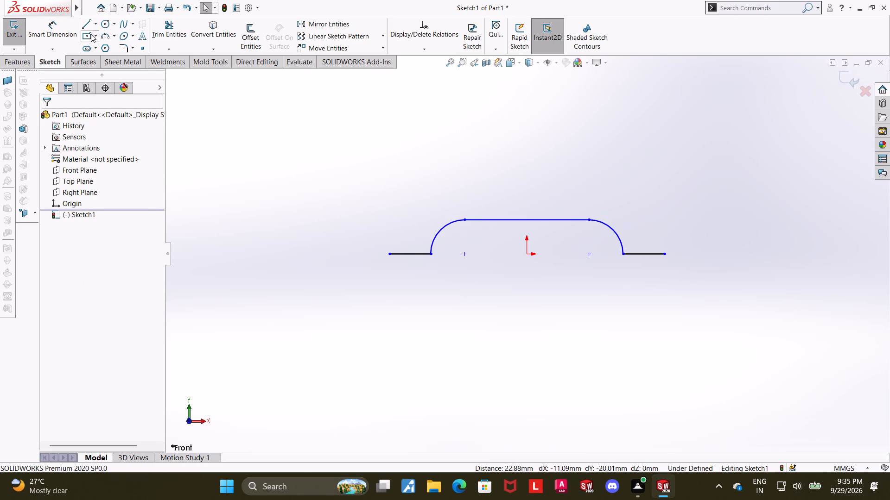
Dimension the profile's overall width between the outer endpoints of the end lines as 200 mm.
{"action": "left_click", "coordinate": [66, 25]}
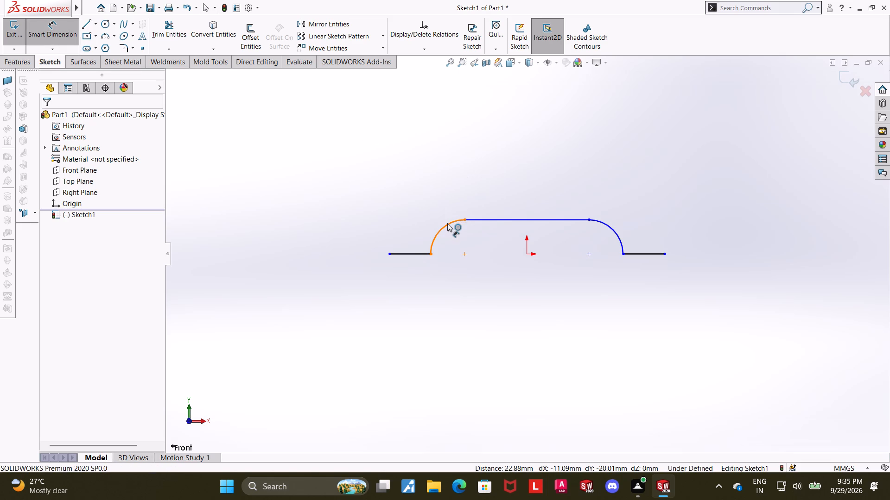
{"action": "left_click", "coordinate": [388, 256]}
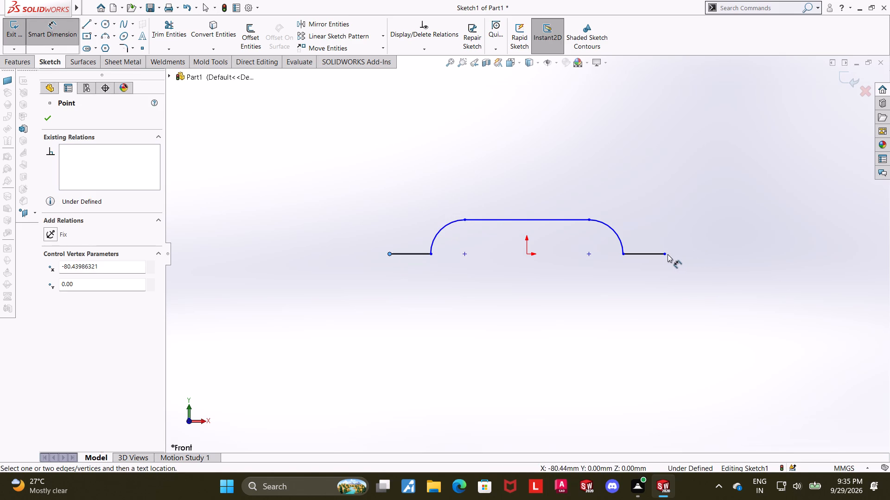
{"action": "left_click", "coordinate": [664, 254]}
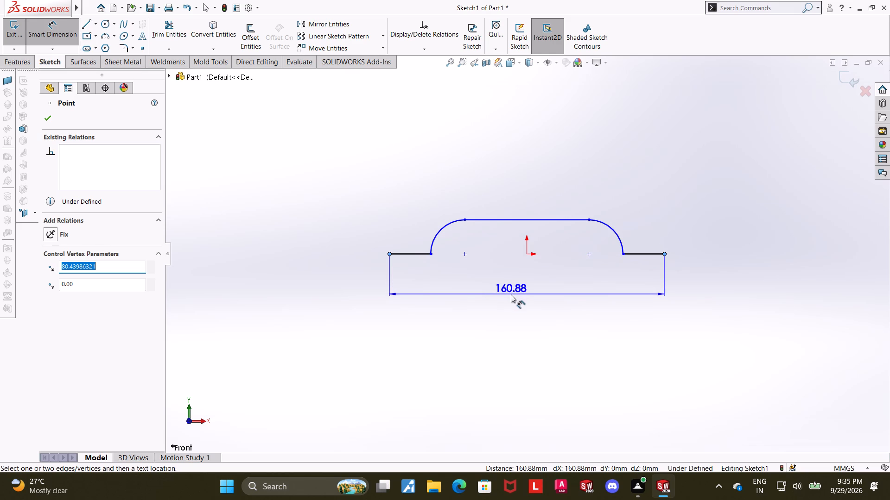
{"action": "left_click", "coordinate": [511, 294]}
{"action": "key", "text": "2"}
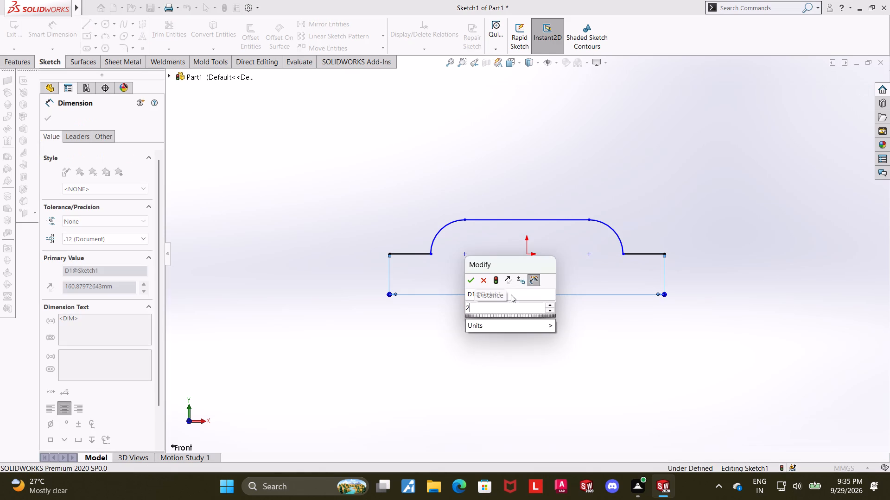
{"action": "type", "text": "00"}
{"action": "key", "text": "Return"}
{"action": "key", "text": "Escape"}
{"action": "key", "text": "Escape"}
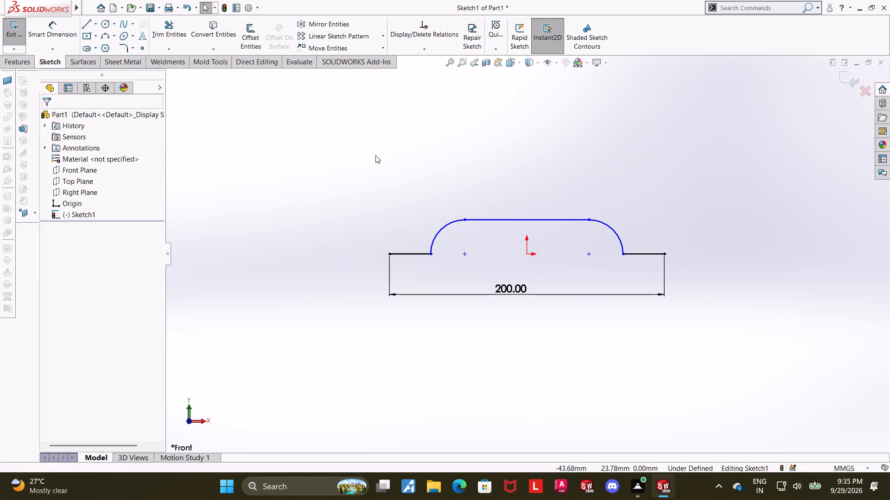
Dimension the right-hand lower horizontal end line's length as 30 mm.
{"action": "left_click", "coordinate": [57, 32]}
{"action": "left_click", "coordinate": [635, 255]}
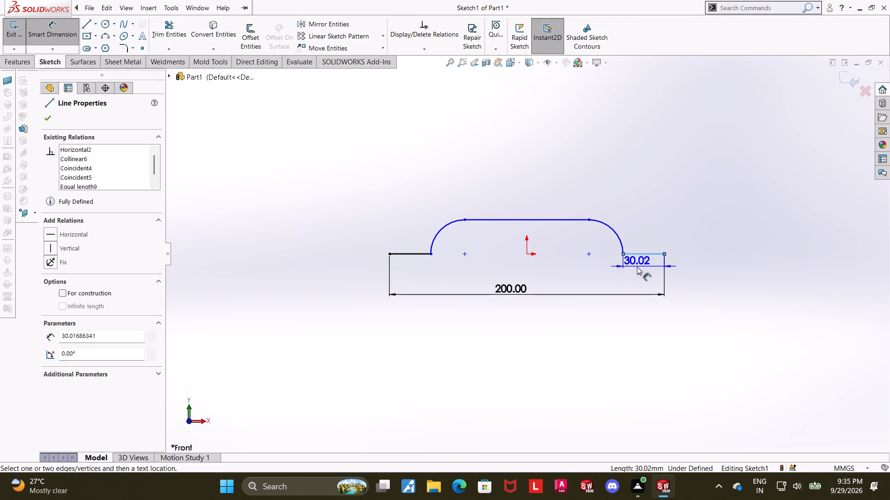
{"action": "left_click", "coordinate": [637, 271]}
{"action": "type", "text": "30"}
{"action": "key", "text": "Return"}
{"action": "key", "text": "Escape"}
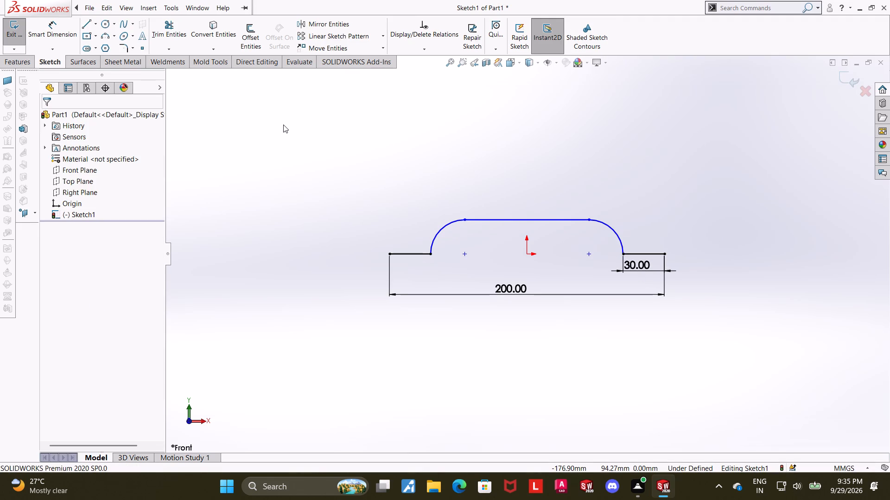
Dimension the right-hand corner arc with a radius of 20 mm.
{"action": "left_click", "coordinate": [38, 31]}
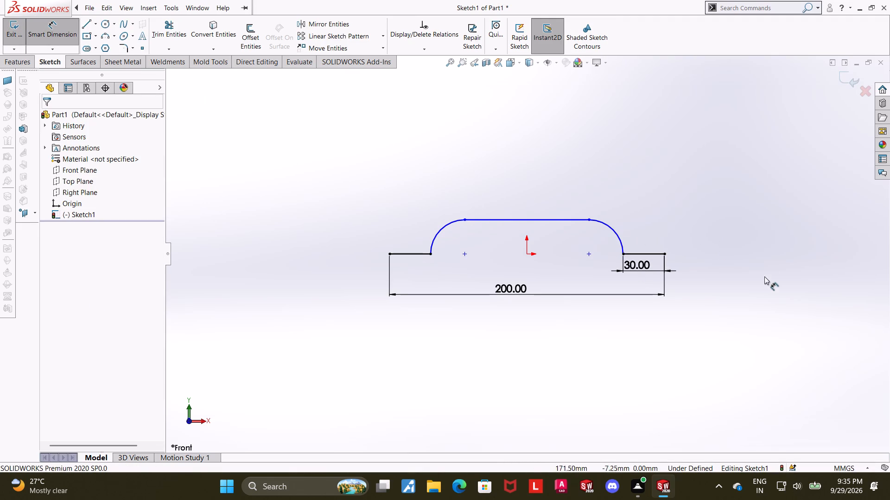
{"action": "left_click", "coordinate": [616, 231]}
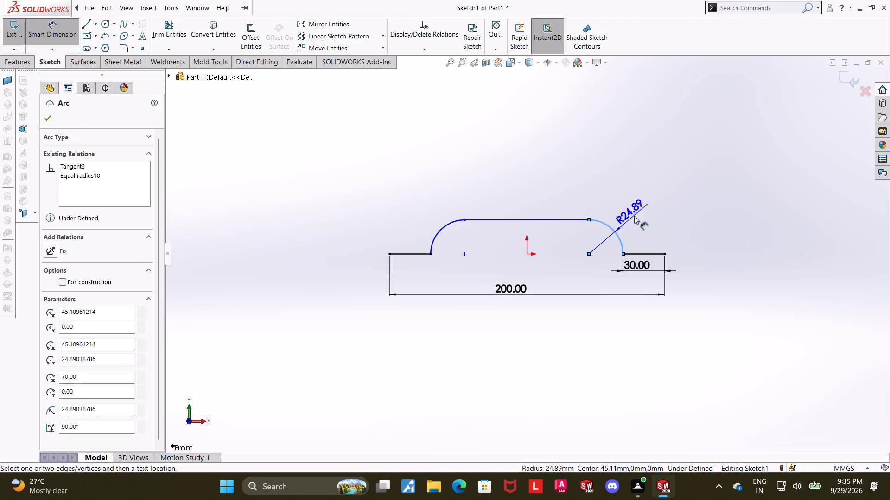
{"action": "left_click", "coordinate": [634, 216]}
{"action": "type", "text": "20"}
{"action": "key", "text": "Return"}
{"action": "key", "text": "Escape"}
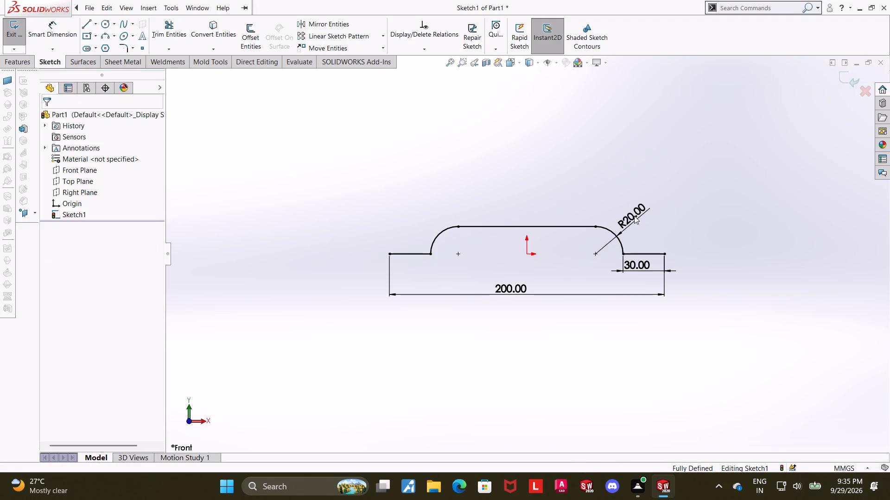
{"action": "key", "text": "Escape"}
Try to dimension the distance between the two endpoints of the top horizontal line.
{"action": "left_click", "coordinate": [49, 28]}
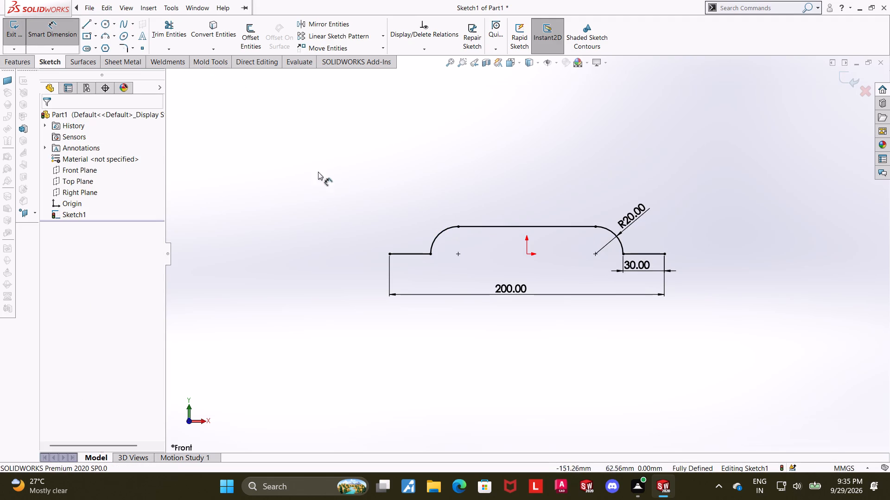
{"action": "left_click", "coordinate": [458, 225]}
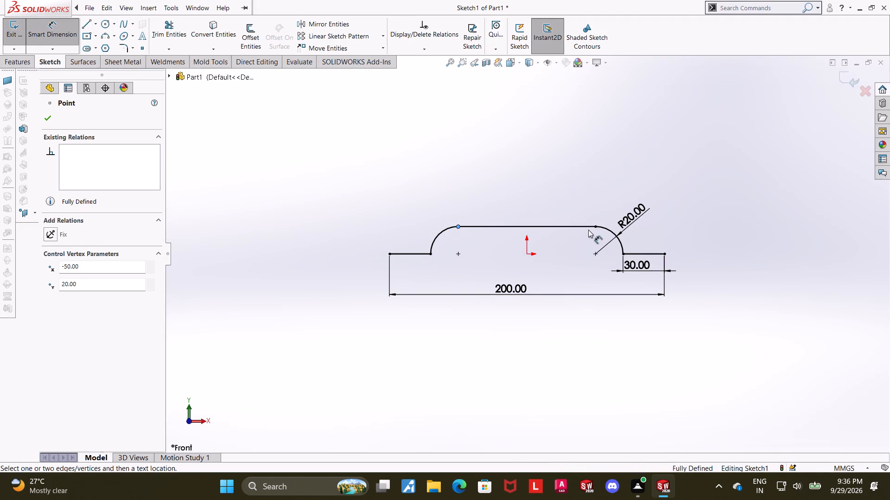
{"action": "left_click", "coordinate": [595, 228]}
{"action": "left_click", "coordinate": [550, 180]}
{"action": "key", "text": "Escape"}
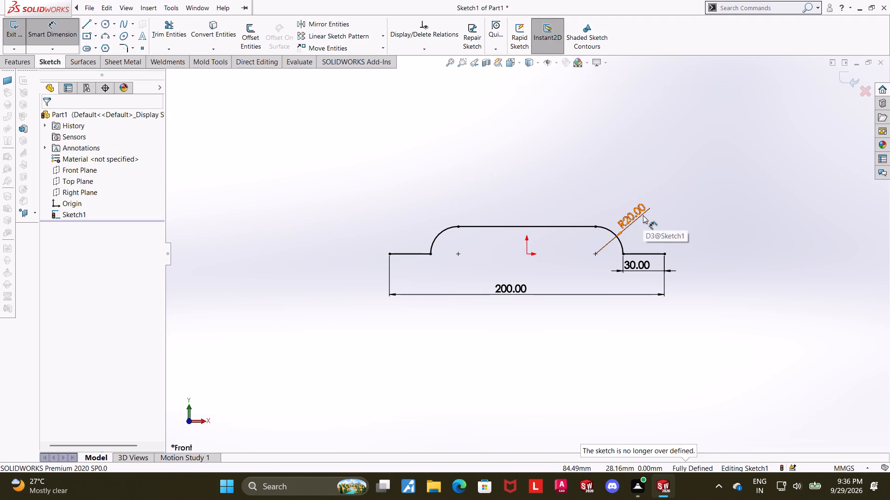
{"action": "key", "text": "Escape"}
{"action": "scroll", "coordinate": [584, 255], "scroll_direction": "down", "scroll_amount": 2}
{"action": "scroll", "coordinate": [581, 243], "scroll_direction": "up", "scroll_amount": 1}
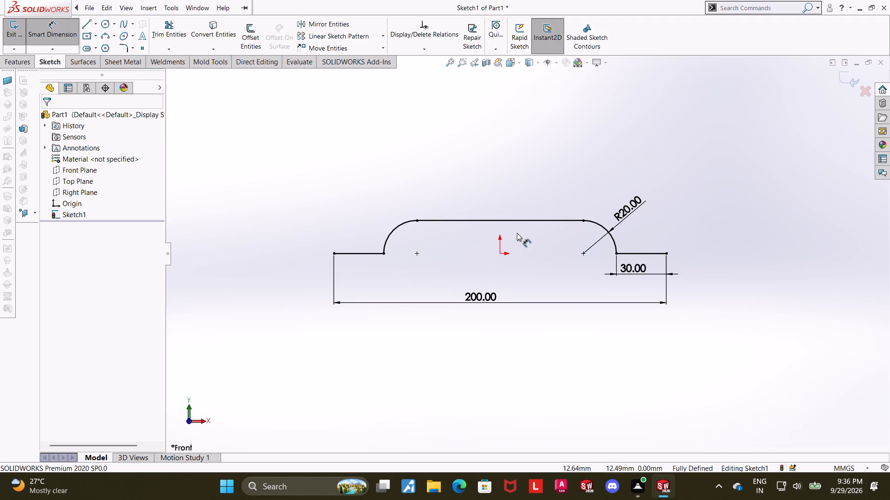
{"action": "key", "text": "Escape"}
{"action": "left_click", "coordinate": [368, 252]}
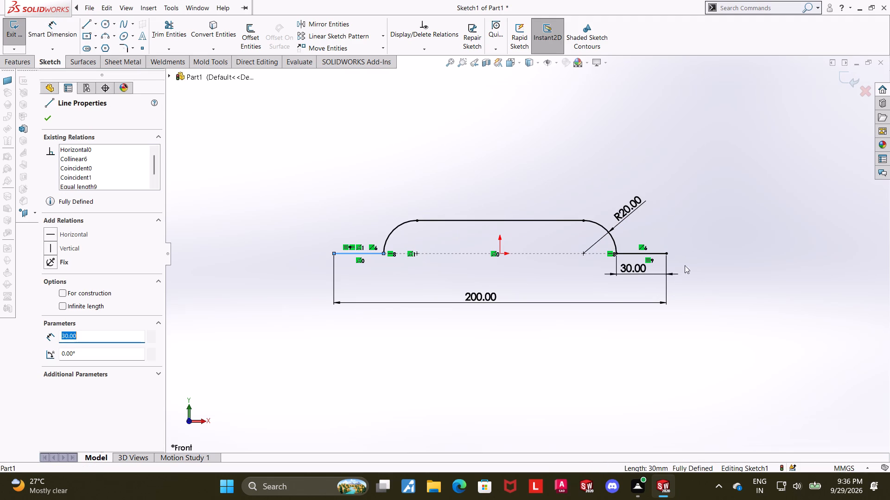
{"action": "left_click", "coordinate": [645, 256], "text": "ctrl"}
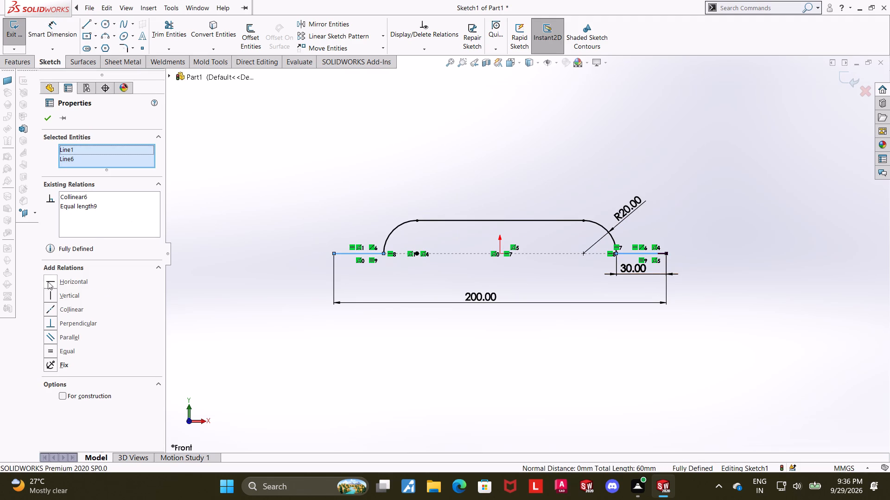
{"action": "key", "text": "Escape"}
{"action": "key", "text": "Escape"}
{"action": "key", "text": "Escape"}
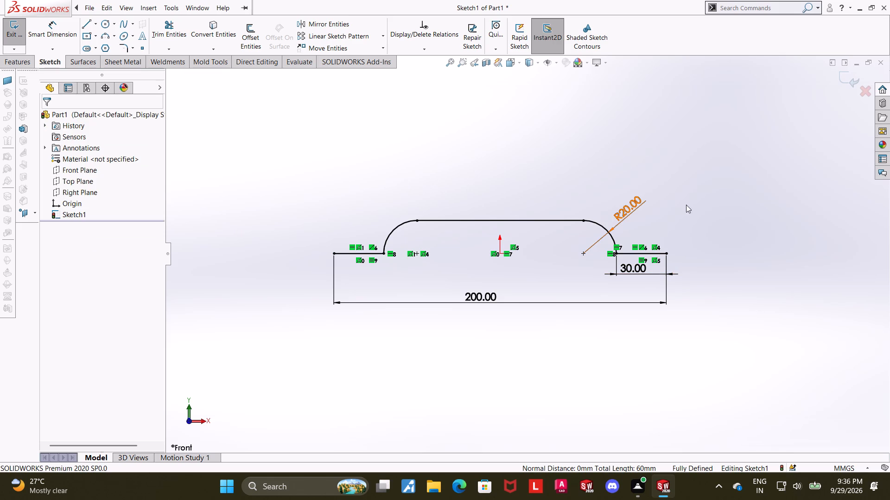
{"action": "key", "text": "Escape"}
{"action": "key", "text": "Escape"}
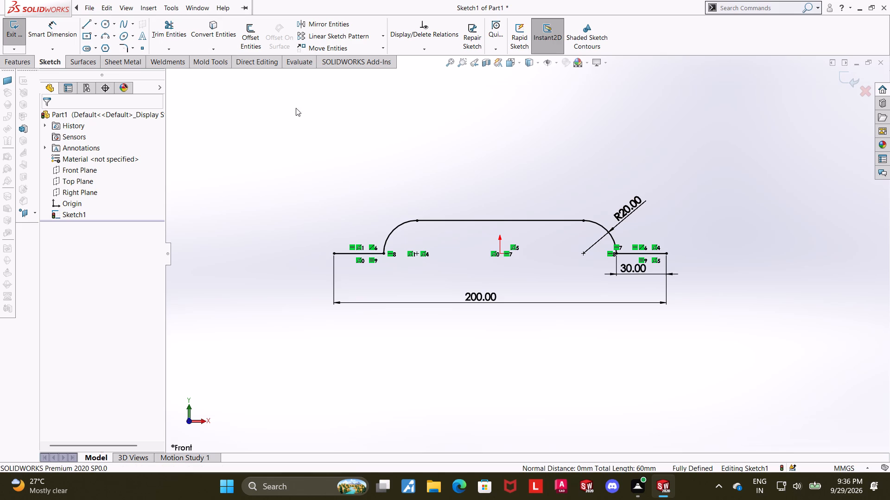
Add 5 mm sketch fillets at both corners where the end lines meet the arcs, continuing despite the affected equal relations.
{"action": "left_click", "coordinate": [124, 46]}
{"action": "scroll", "coordinate": [463, 246], "scroll_direction": "down", "scroll_amount": 2}
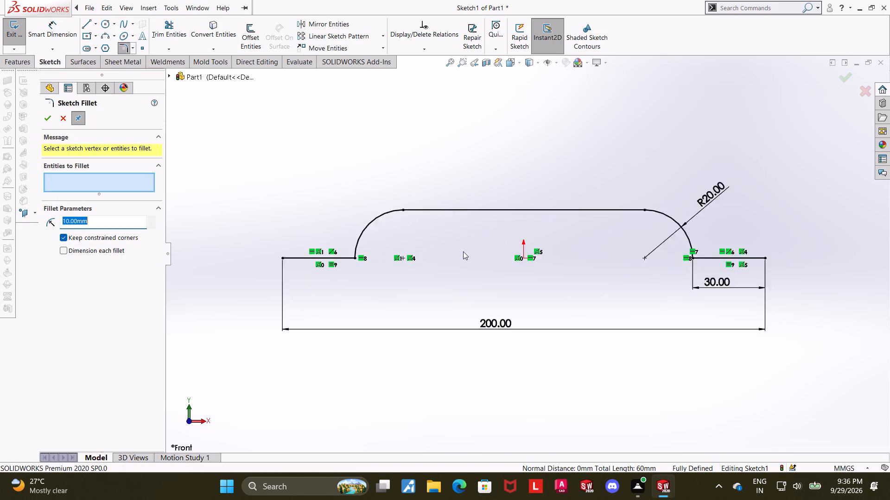
{"action": "scroll", "coordinate": [463, 251], "scroll_direction": "down", "scroll_amount": 1}
{"action": "left_click", "coordinate": [337, 261]}
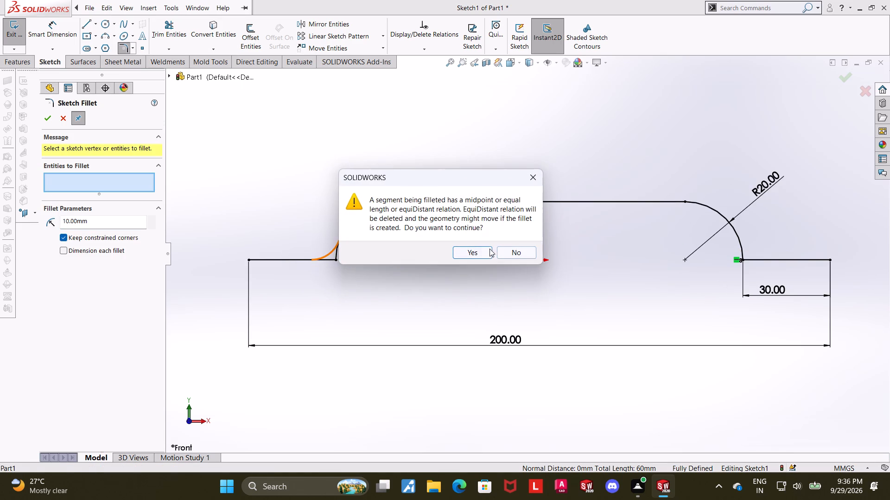
{"action": "left_click", "coordinate": [483, 253]}
{"action": "left_click", "coordinate": [742, 261]}
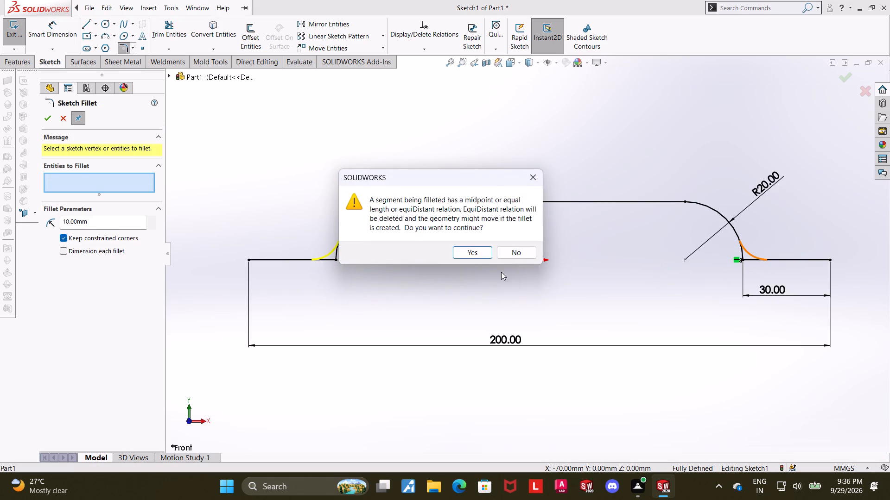
{"action": "left_click", "coordinate": [482, 255]}
{"action": "left_click_drag", "start_coordinate": [114, 231], "coordinate": [33, 225]}
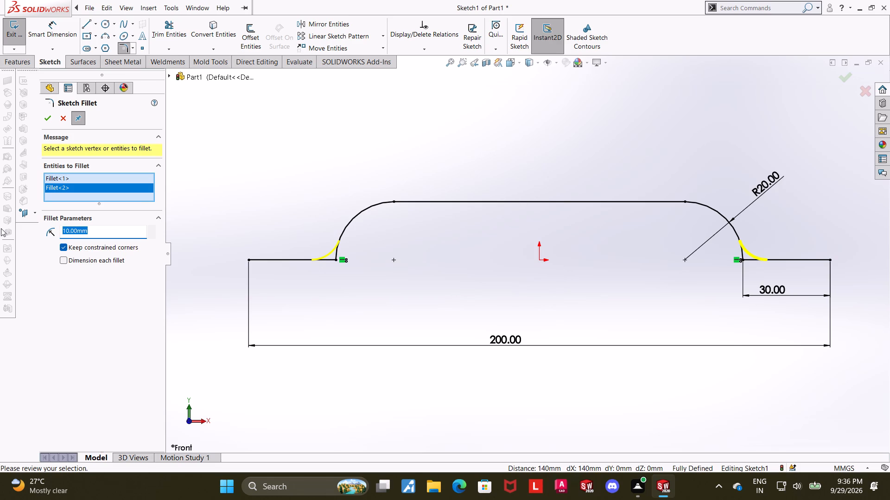
{"action": "key", "text": "5"}
{"action": "key", "text": "Return"}
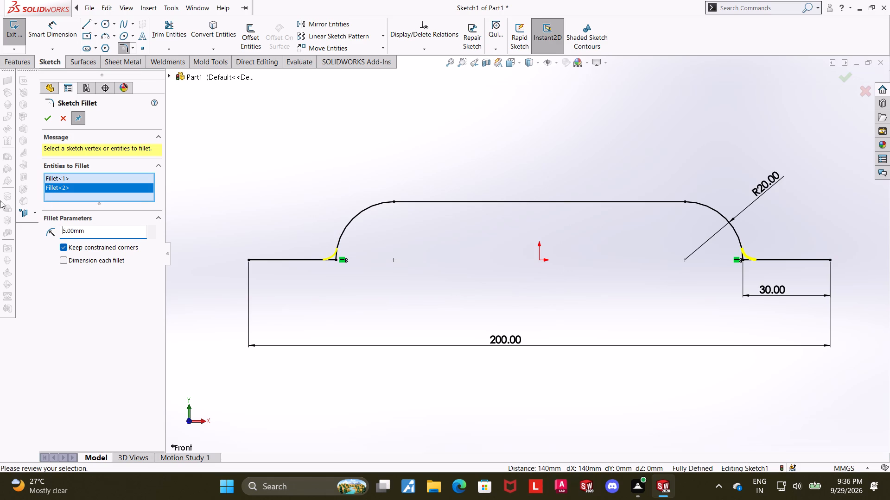
{"action": "left_click", "coordinate": [52, 119]}
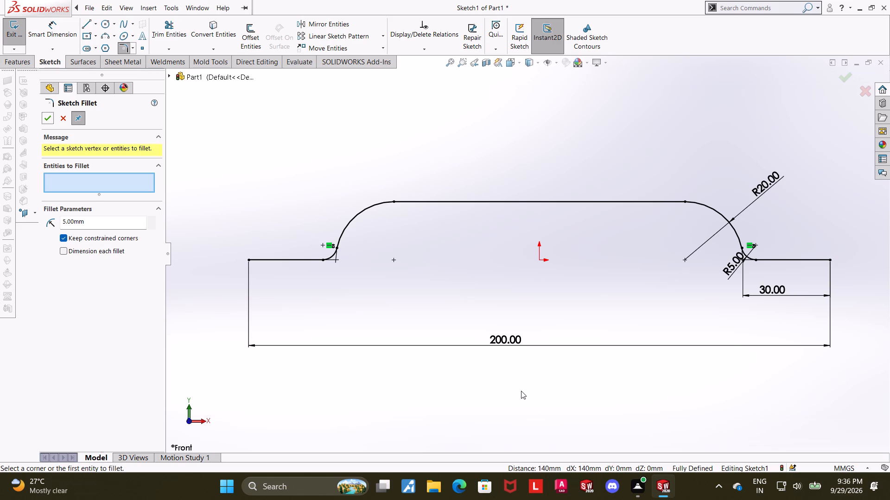
{"action": "scroll", "coordinate": [621, 313], "scroll_direction": "up", "scroll_amount": 2}
{"action": "scroll", "coordinate": [791, 322], "scroll_direction": "up", "scroll_amount": 1}
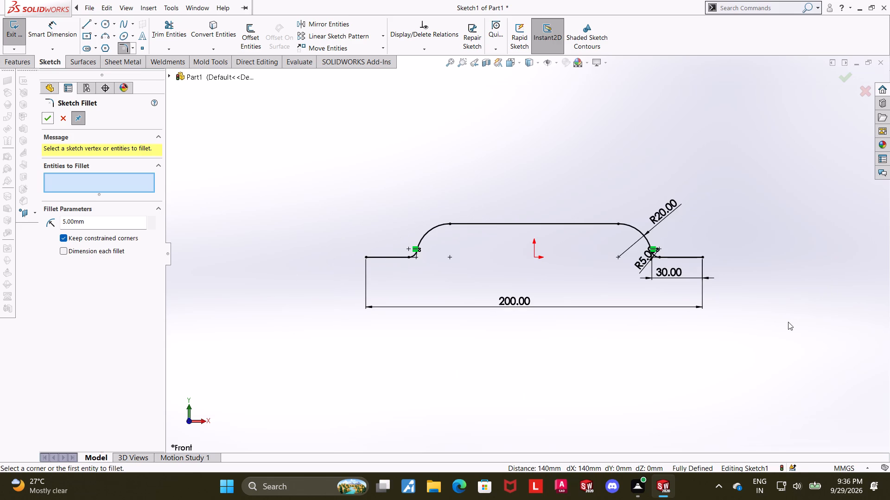
{"action": "middle_click_drag", "start_coordinate": [788, 317], "coordinate": [766, 358]}
{"action": "scroll", "coordinate": [489, 237], "scroll_direction": "up", "scroll_amount": 2}
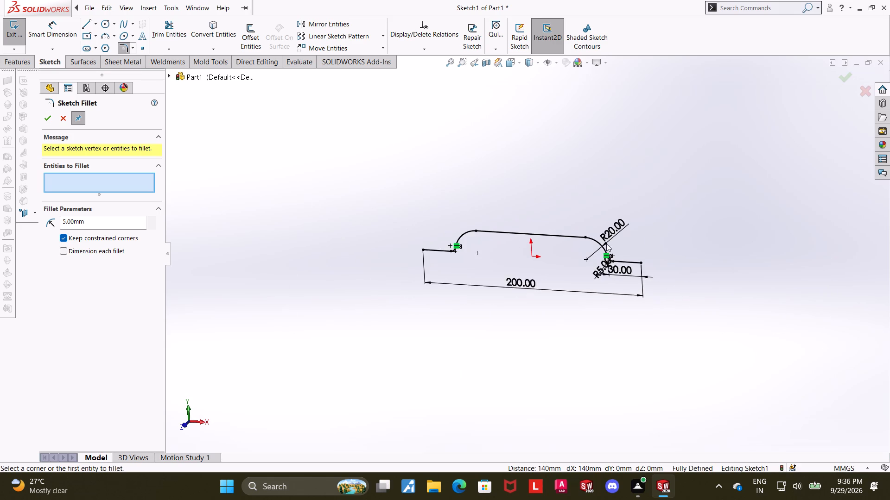
{"action": "scroll", "coordinate": [631, 244], "scroll_direction": "down", "scroll_amount": 2}
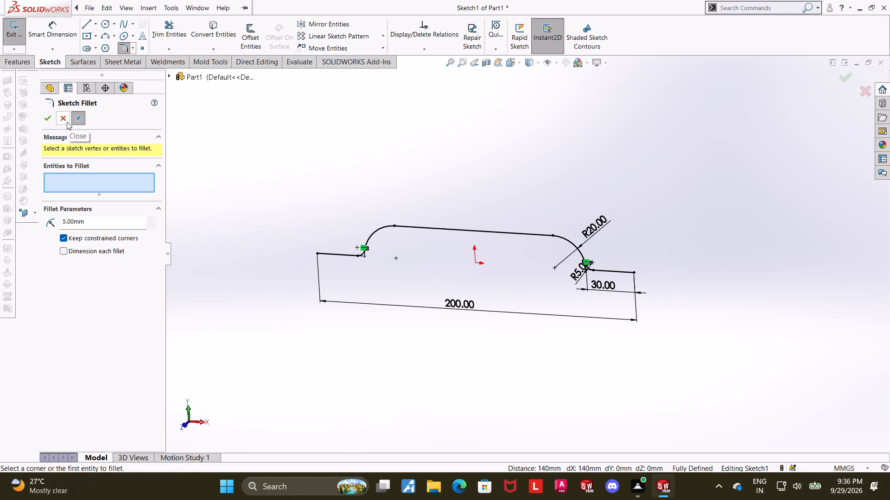
{"action": "left_click", "coordinate": [842, 80]}
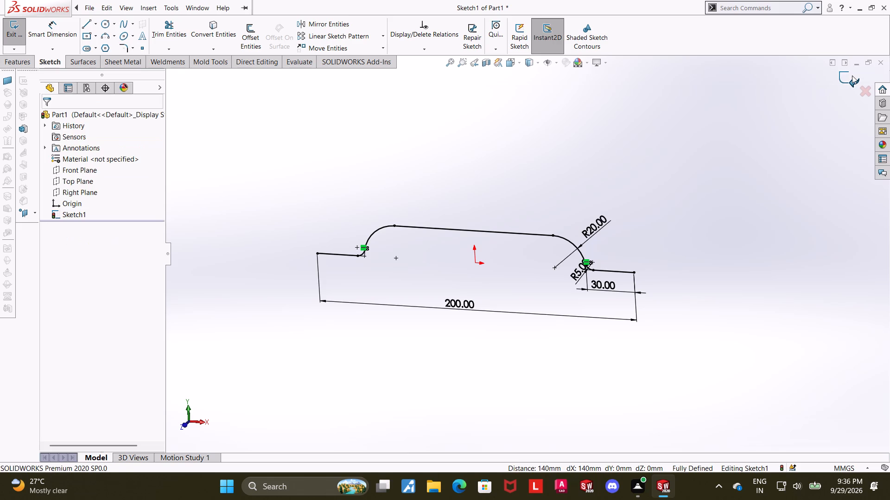
Exit the hat-shaped profile sketch.
{"action": "left_click", "coordinate": [852, 75]}
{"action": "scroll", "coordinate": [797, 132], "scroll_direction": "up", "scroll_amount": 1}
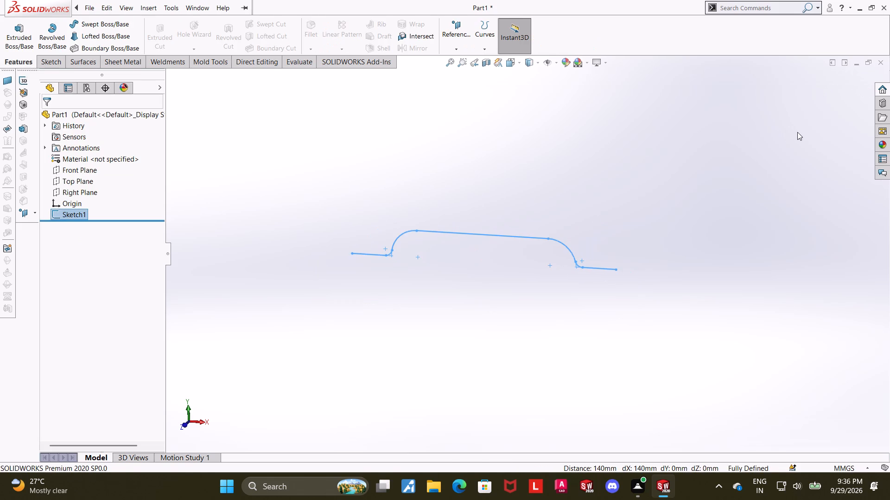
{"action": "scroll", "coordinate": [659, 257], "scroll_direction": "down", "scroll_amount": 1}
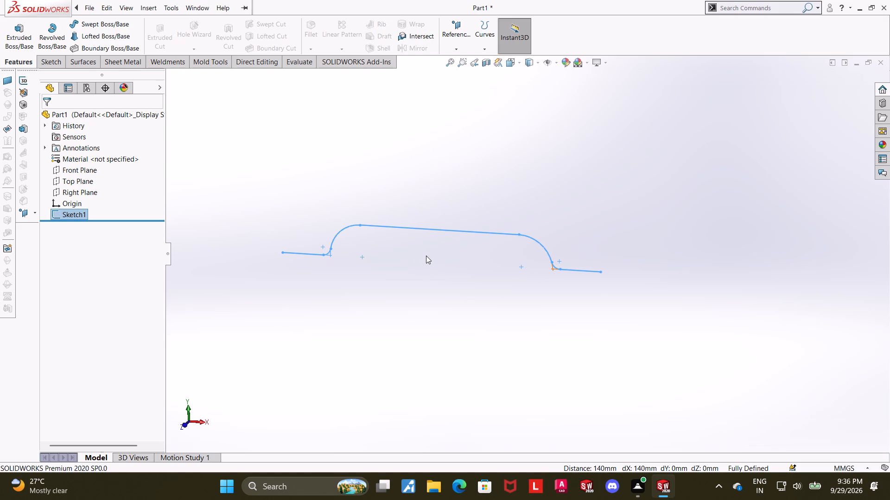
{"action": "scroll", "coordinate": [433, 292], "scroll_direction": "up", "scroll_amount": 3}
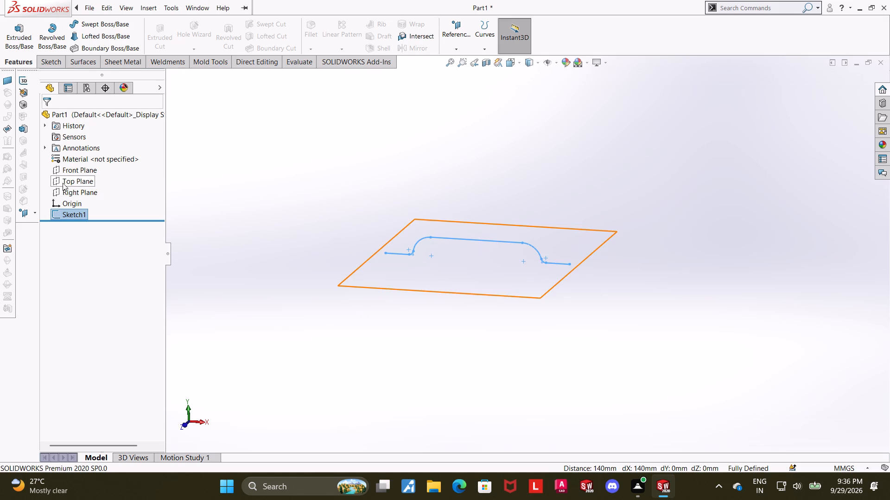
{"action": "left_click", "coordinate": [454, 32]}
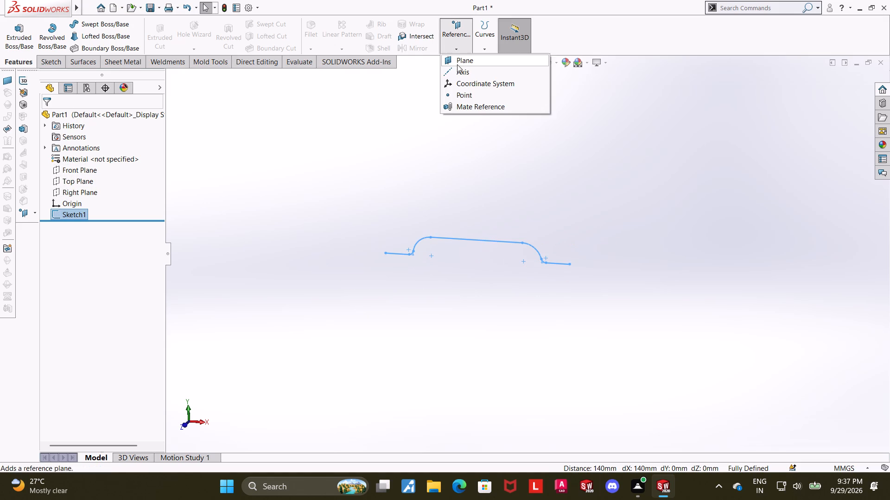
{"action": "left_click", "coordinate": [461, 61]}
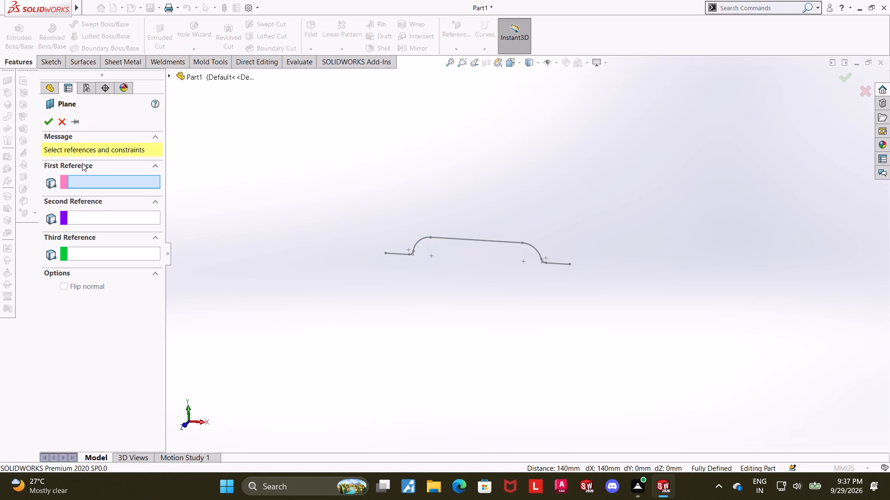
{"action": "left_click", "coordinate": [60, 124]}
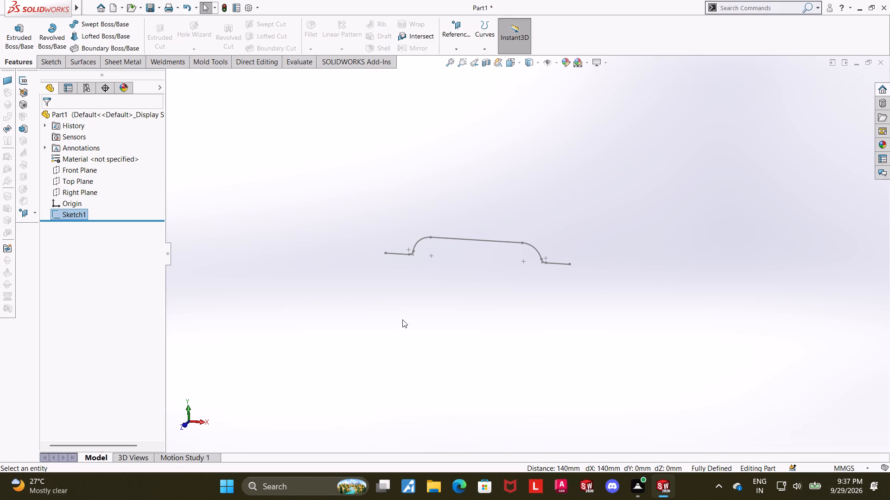
Create a reference plane offset 150 mm from the Front Plane.
{"action": "left_click", "coordinate": [463, 24]}
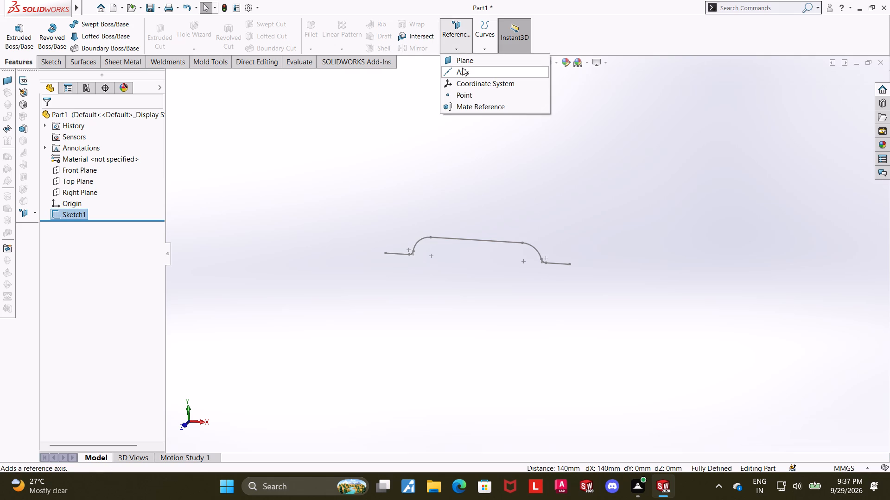
{"action": "left_click", "coordinate": [463, 62]}
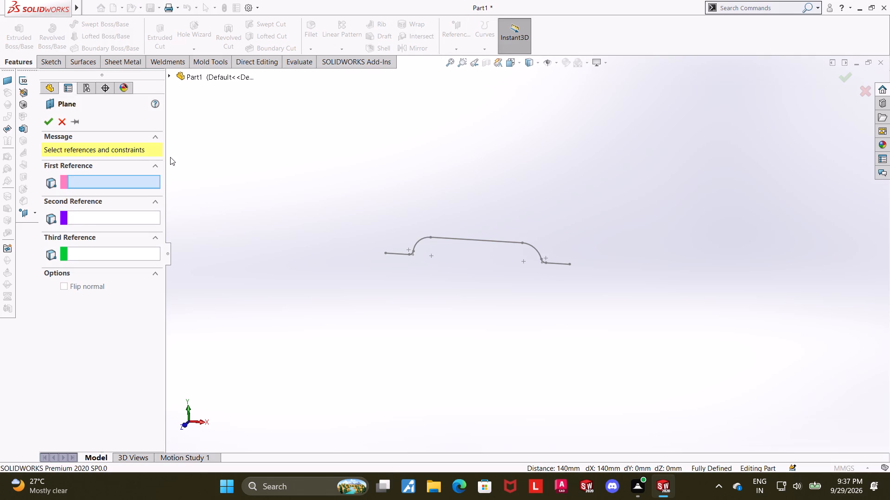
{"action": "left_click", "coordinate": [170, 77]}
{"action": "left_click", "coordinate": [197, 129]}
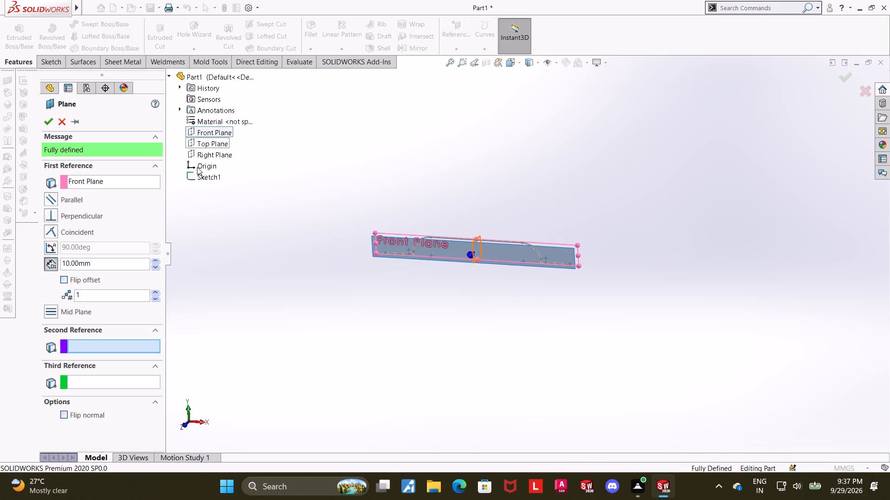
{"action": "left_click_drag", "start_coordinate": [117, 263], "coordinate": [37, 258]}
{"action": "type", "text": "150"}
{"action": "key", "text": "Return"}
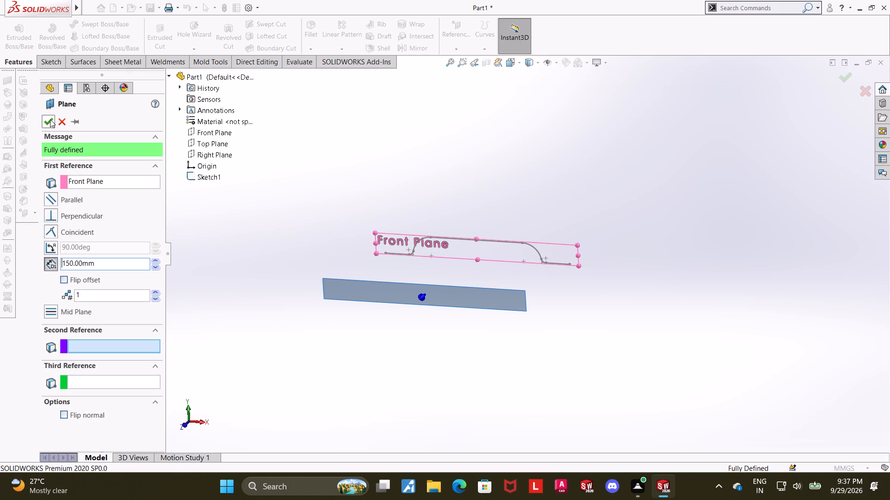
{"action": "left_click", "coordinate": [50, 119]}
Start a new sketch on the newly created offset plane.
{"action": "left_click", "coordinate": [619, 344]}
{"action": "middle_click_drag", "start_coordinate": [598, 314], "coordinate": [623, 330]}
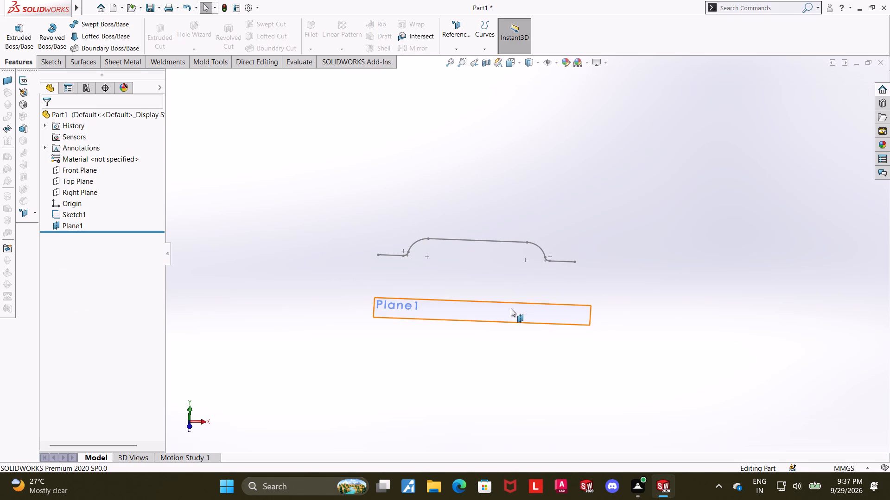
{"action": "left_click", "coordinate": [506, 306]}
{"action": "left_click", "coordinate": [545, 278]}
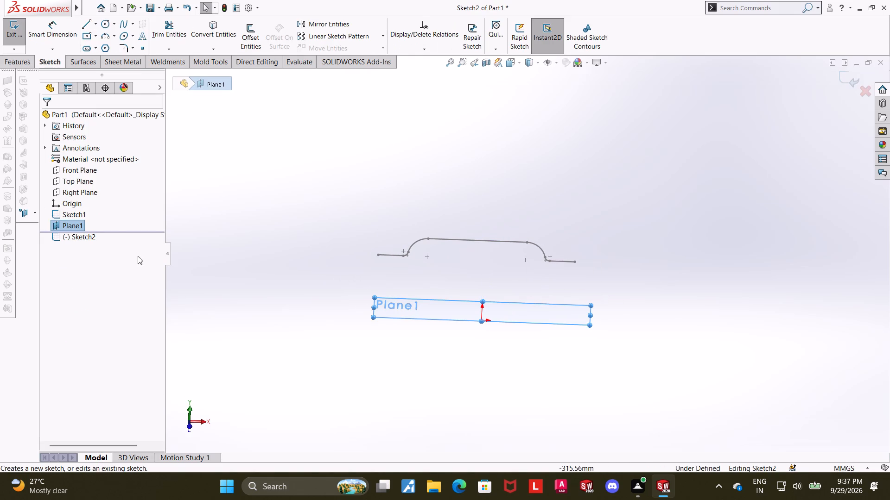
Orient the view normal to the sketch on the offset plane.
{"action": "left_click", "coordinate": [89, 234]}
{"action": "left_click", "coordinate": [112, 223]}
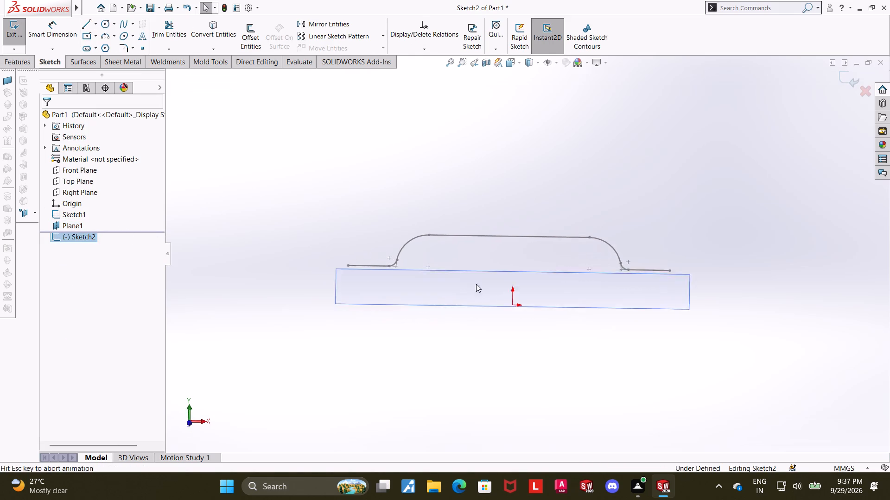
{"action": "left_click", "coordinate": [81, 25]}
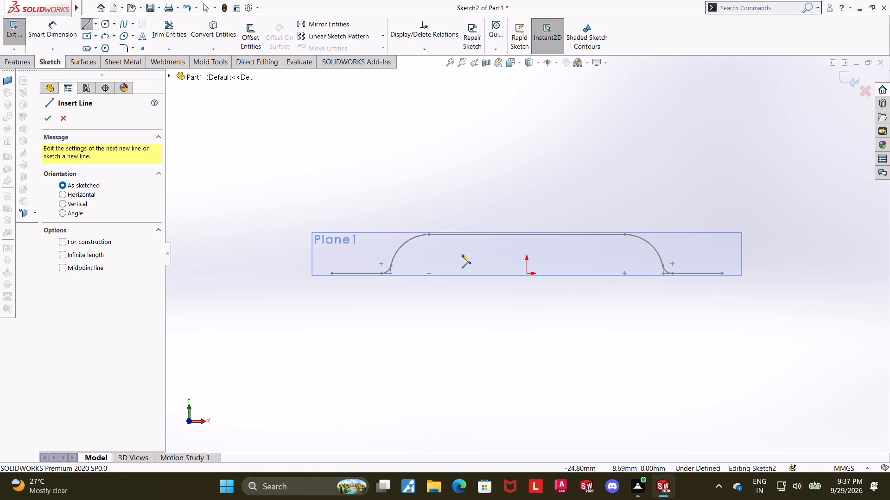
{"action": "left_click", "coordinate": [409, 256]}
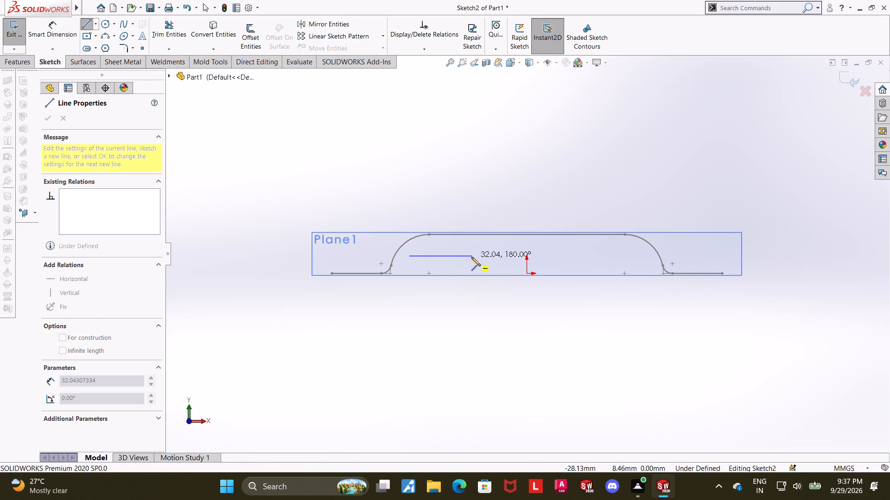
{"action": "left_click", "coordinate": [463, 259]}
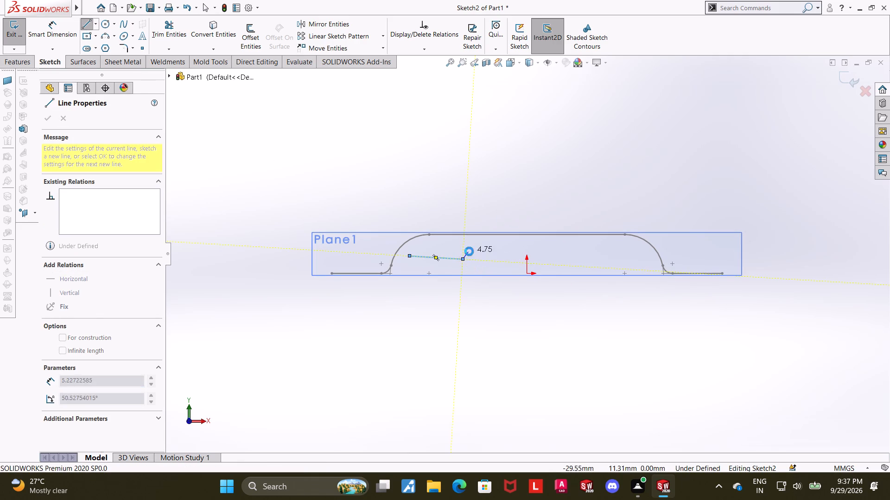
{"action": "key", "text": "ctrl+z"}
Sketch an open hat-shaped chain: about 26 mm line, two arcs, about 56 mm top line, two arcs, about 13 mm end line.
{"action": "left_click", "coordinate": [90, 22]}
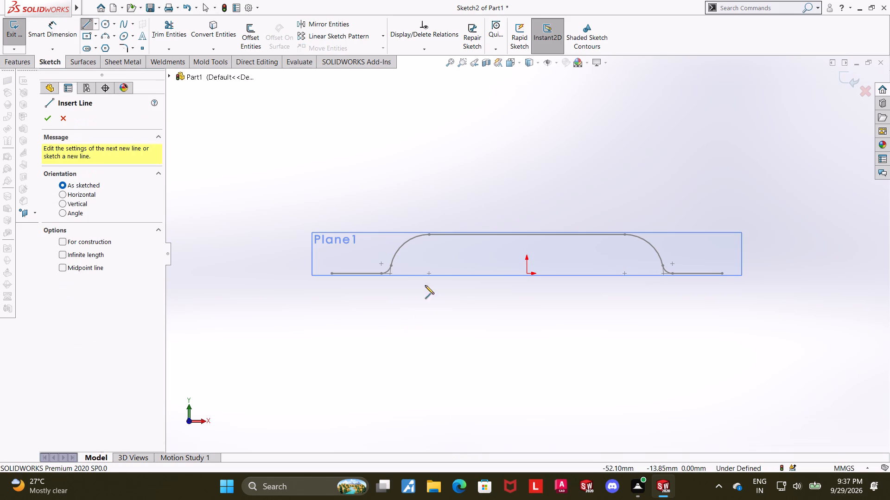
{"action": "left_click", "coordinate": [411, 264]}
{"action": "left_click", "coordinate": [461, 265]}
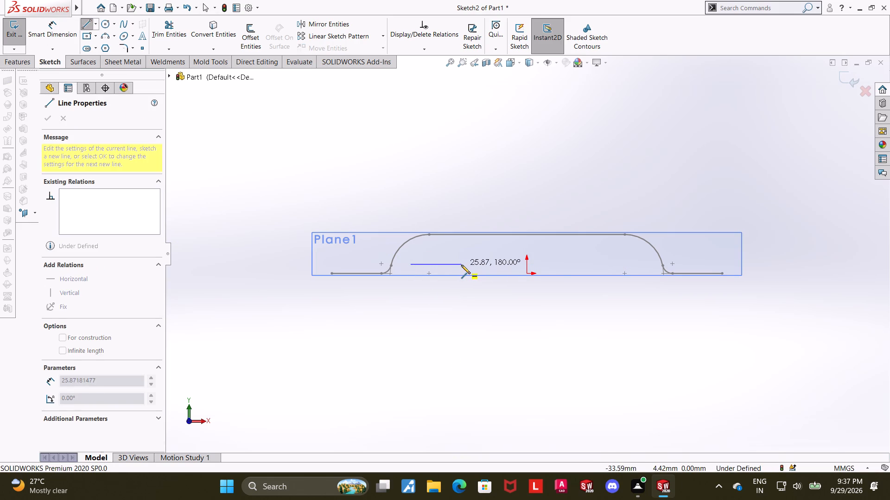
{"action": "left_click", "coordinate": [478, 244]}
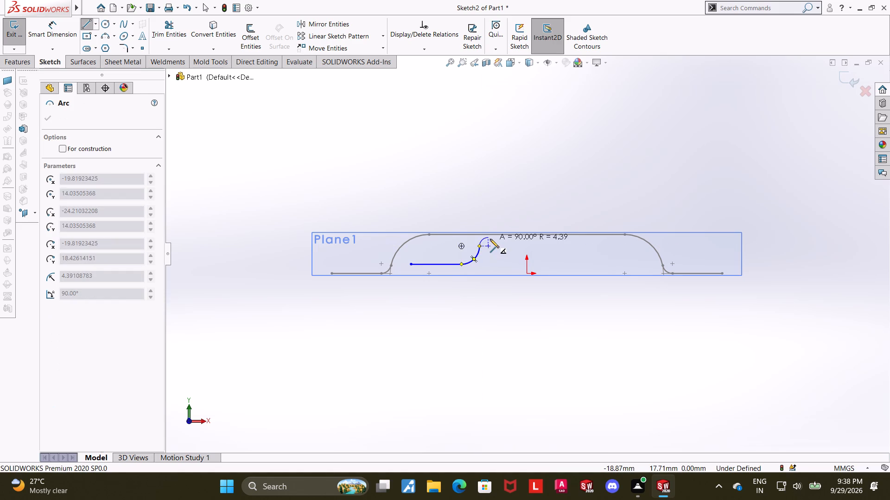
{"action": "left_click", "coordinate": [490, 239]}
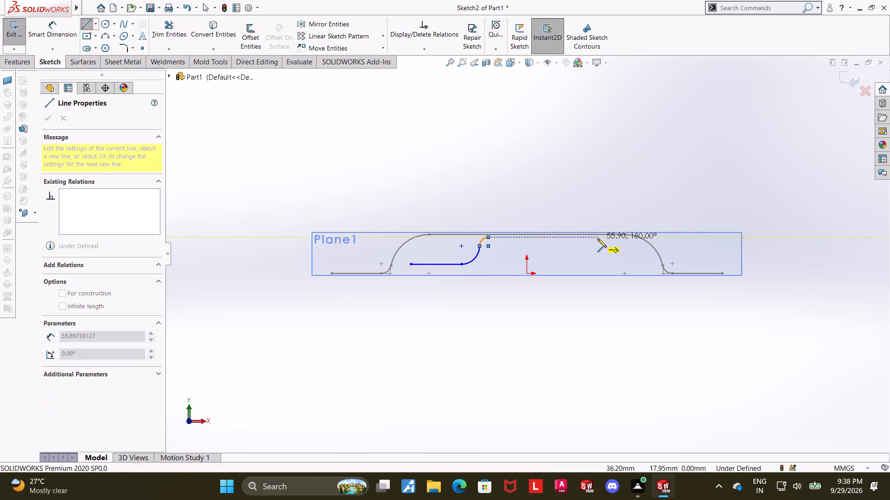
{"action": "left_click", "coordinate": [598, 238]}
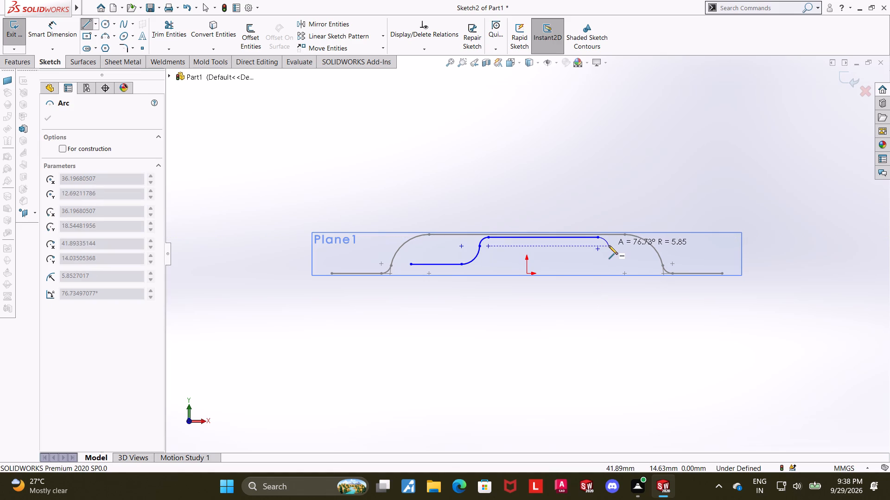
{"action": "left_click", "coordinate": [610, 245]}
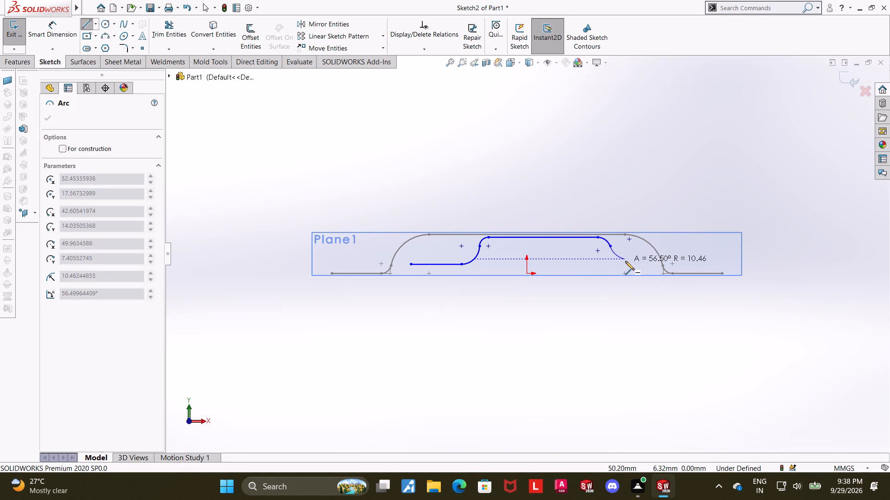
{"action": "left_click", "coordinate": [627, 263]}
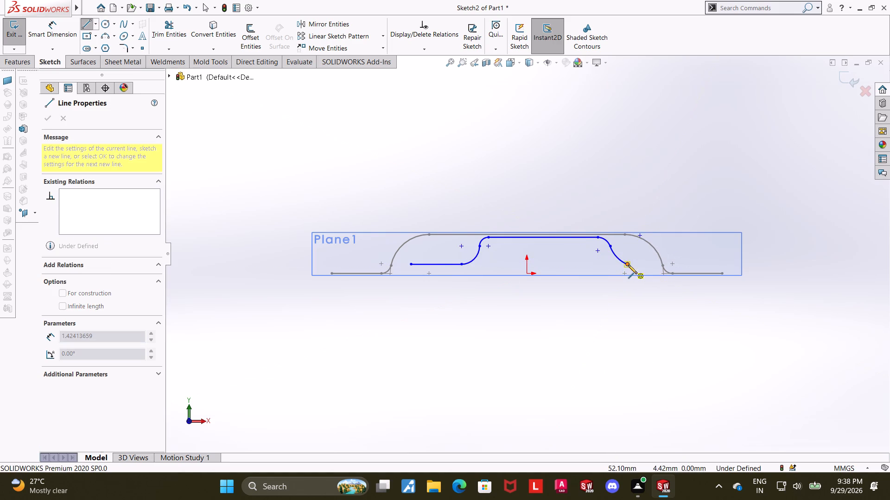
{"action": "left_click", "coordinate": [628, 265]}
{"action": "left_click", "coordinate": [652, 263]}
{"action": "key", "text": "Escape"}
{"action": "key", "text": "Escape"}
{"action": "key", "text": "Escape"}
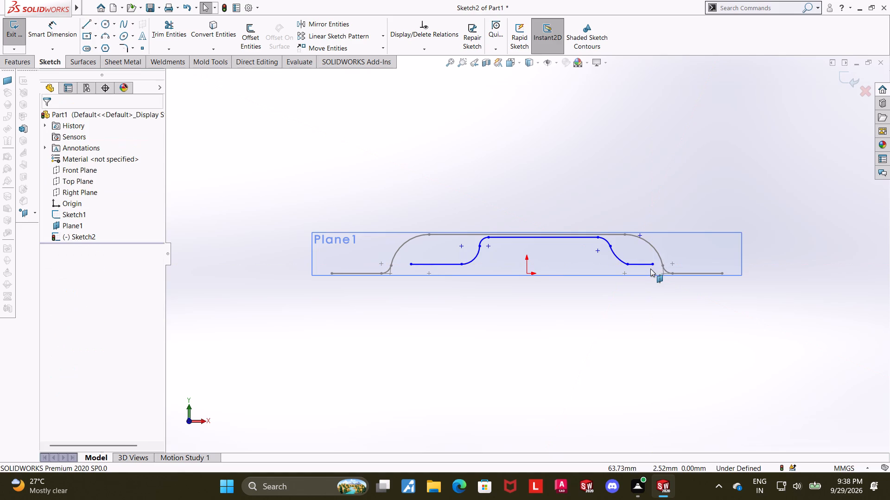
Make the two lower end lines of the new profile equal in length and collinear.
{"action": "left_click", "coordinate": [637, 265]}
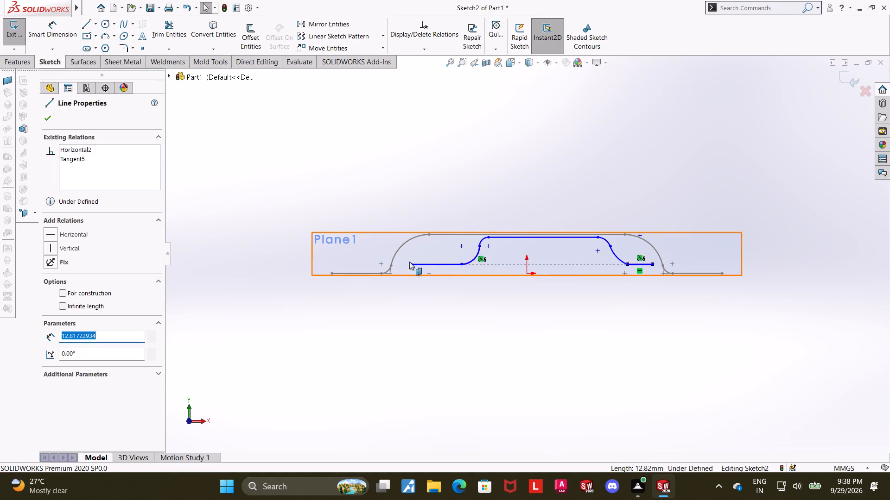
{"action": "left_click", "coordinate": [431, 263], "text": "ctrl"}
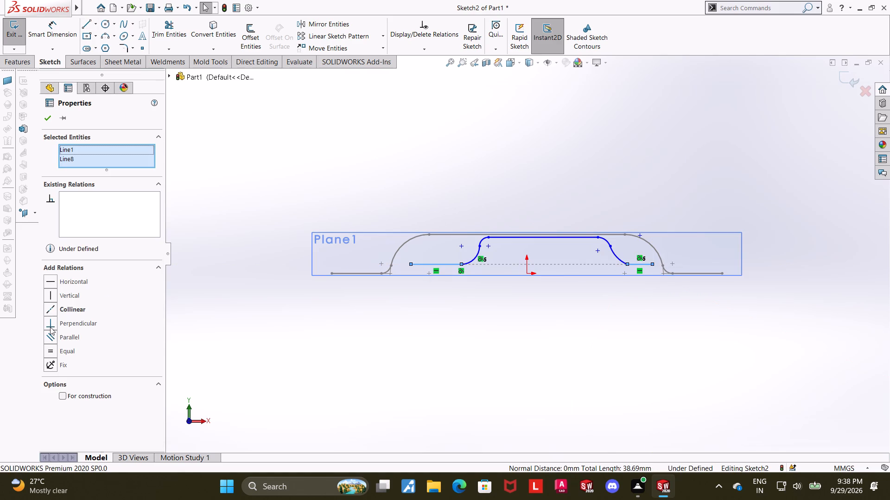
{"action": "left_click", "coordinate": [49, 348]}
{"action": "left_click", "coordinate": [47, 305]}
{"action": "left_click", "coordinate": [45, 124]}
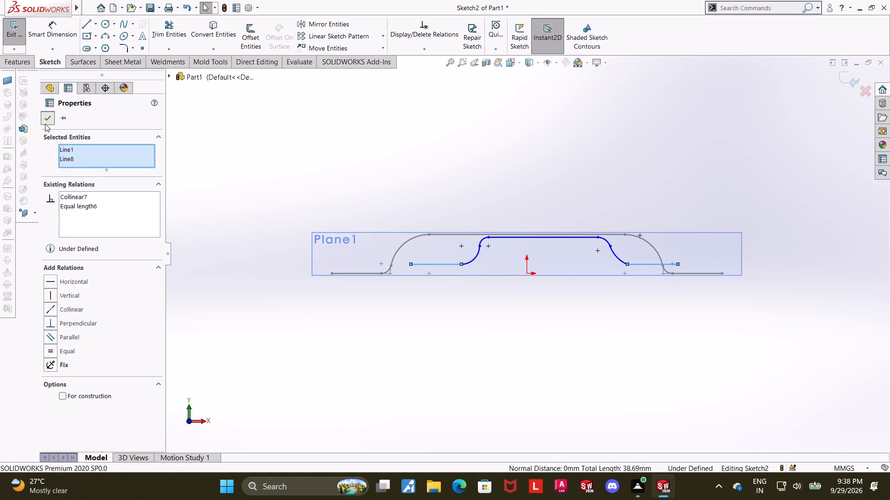
{"action": "key", "text": "Escape"}
{"action": "key", "text": "Escape"}
Make the two lower arcs equal in radius, and likewise the two upper arcs.
{"action": "left_click", "coordinate": [477, 252]}
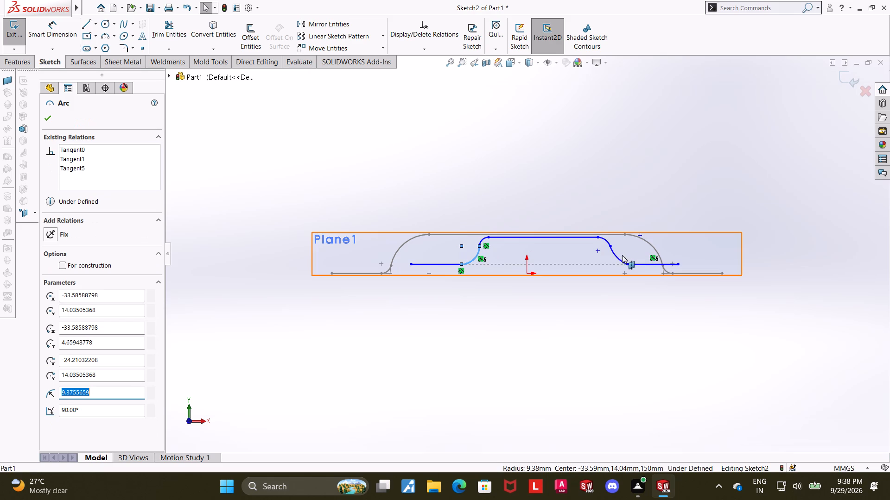
{"action": "left_click", "coordinate": [614, 255], "text": "ctrl"}
{"action": "left_click", "coordinate": [46, 324]}
{"action": "key", "text": "Escape"}
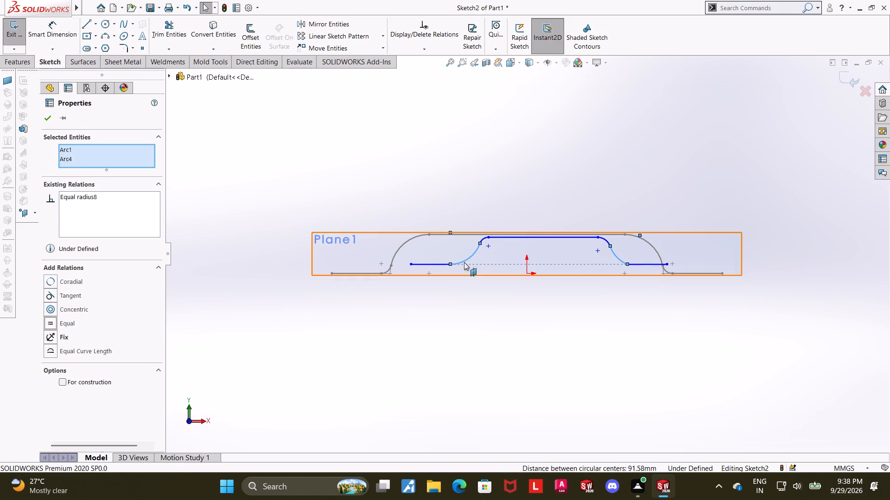
{"action": "left_click", "coordinate": [483, 238]}
{"action": "left_click", "coordinate": [608, 241], "text": "ctrl"}
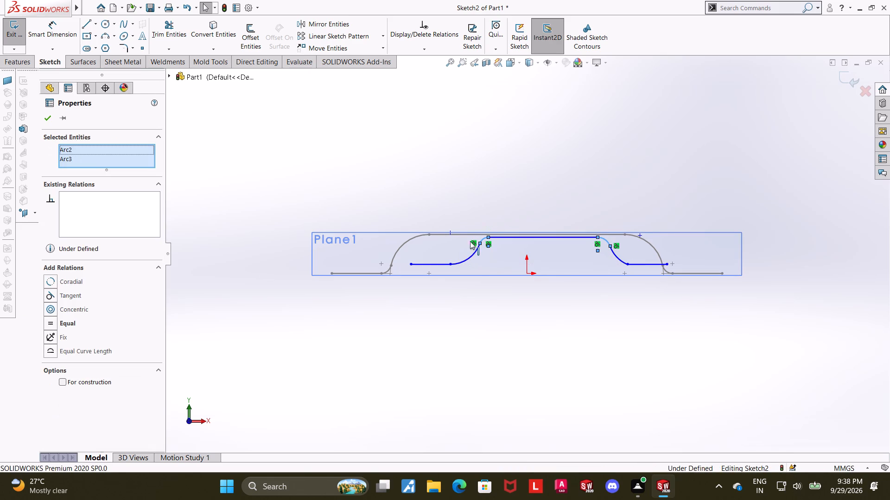
{"action": "left_click", "coordinate": [48, 323]}
{"action": "key", "text": "Escape"}
{"action": "key", "text": "Escape"}
{"action": "key", "text": "Escape"}
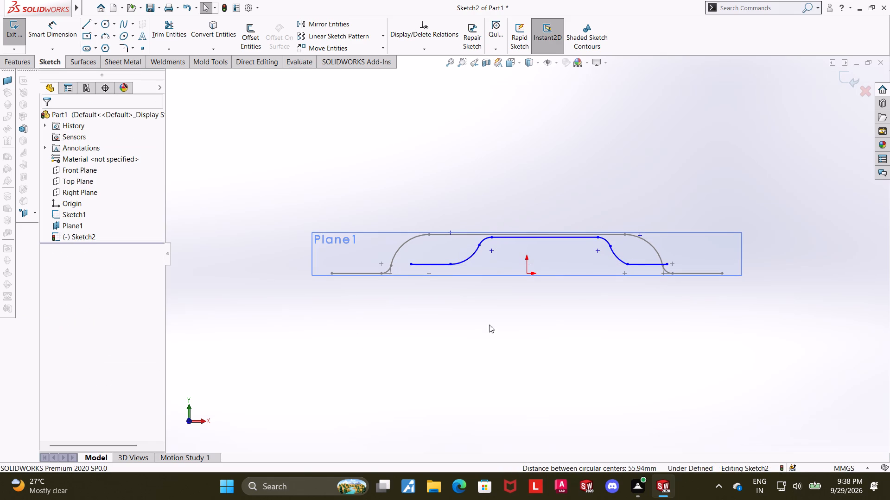
Add a Horizontal relation between the lower and upper arc centres on each side of the new profile.
{"action": "scroll", "coordinate": [496, 324], "scroll_direction": "up", "scroll_amount": 2}
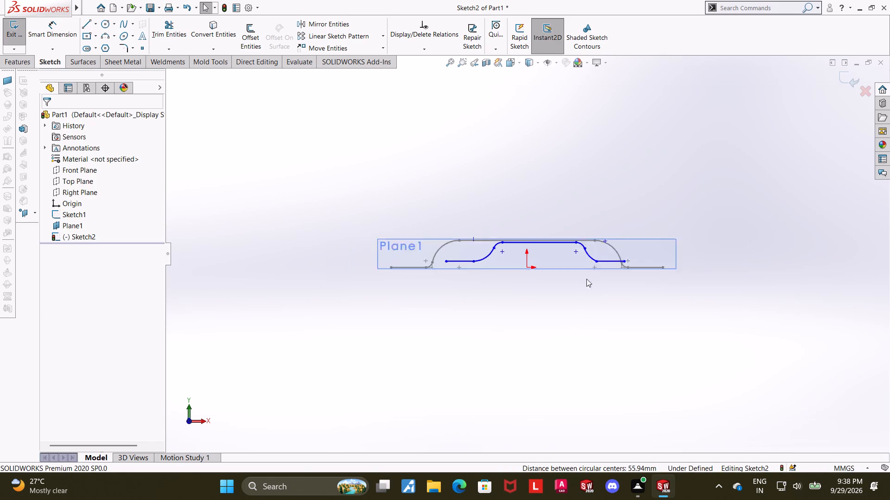
{"action": "key", "text": "Escape"}
{"action": "scroll", "coordinate": [617, 256], "scroll_direction": "down", "scroll_amount": 3}
{"action": "left_click", "coordinate": [548, 340]}
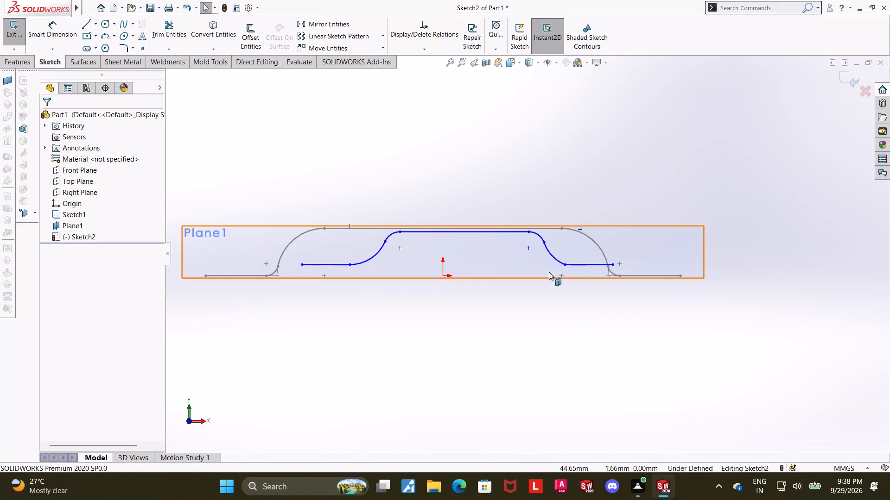
{"action": "scroll", "coordinate": [465, 246], "scroll_direction": "down", "scroll_amount": 2}
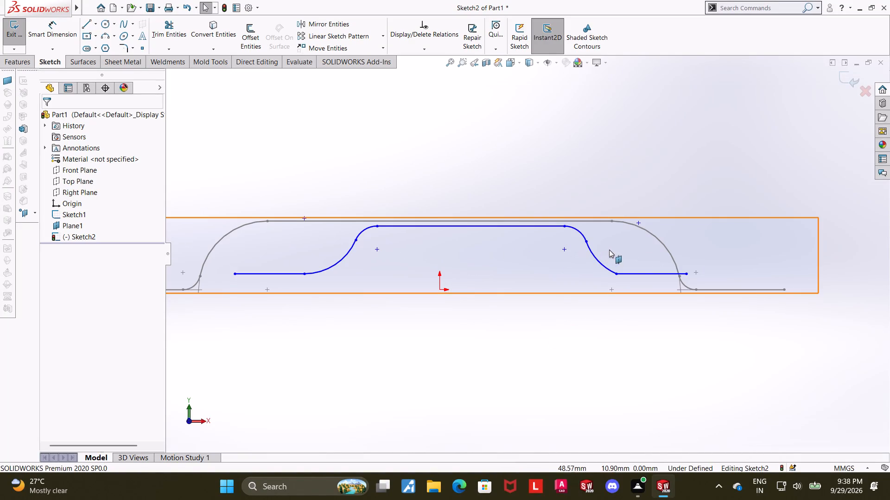
{"action": "left_click", "coordinate": [637, 224]}
{"action": "left_click", "coordinate": [565, 251], "text": "ctrl"}
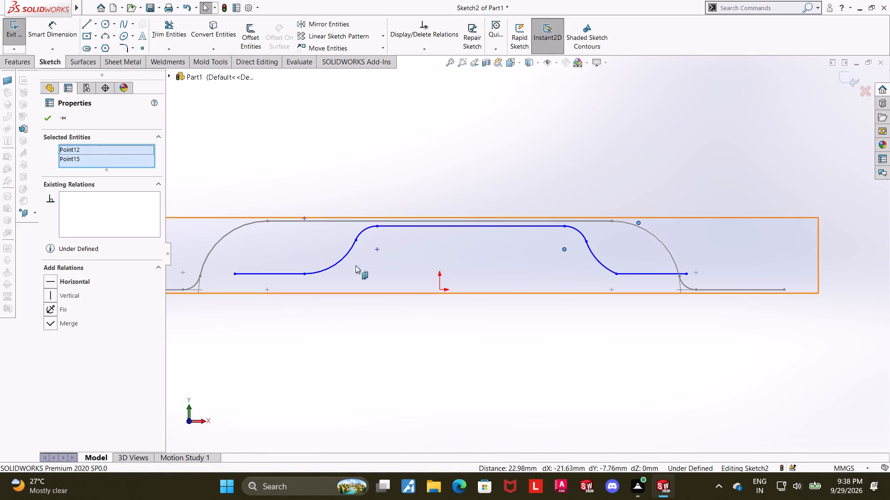
{"action": "left_click", "coordinate": [52, 286]}
{"action": "key", "text": "Escape"}
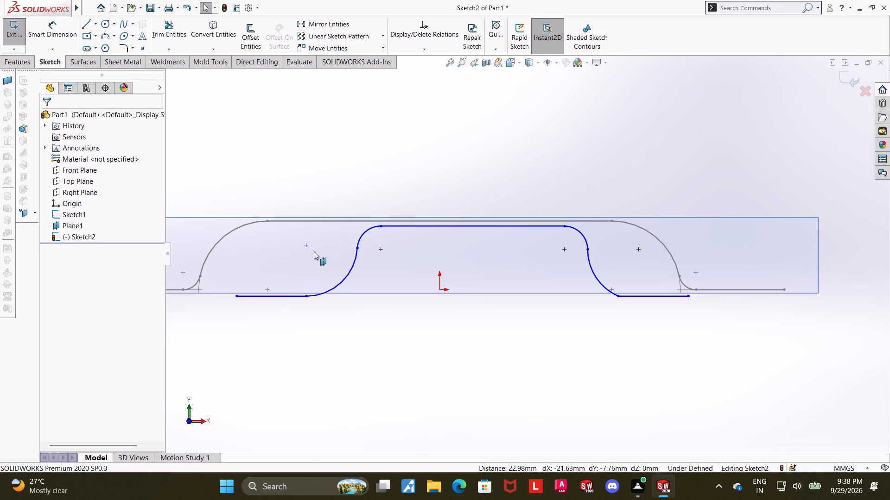
{"action": "left_click", "coordinate": [309, 247]}
{"action": "left_click", "coordinate": [380, 250], "text": "ctrl"}
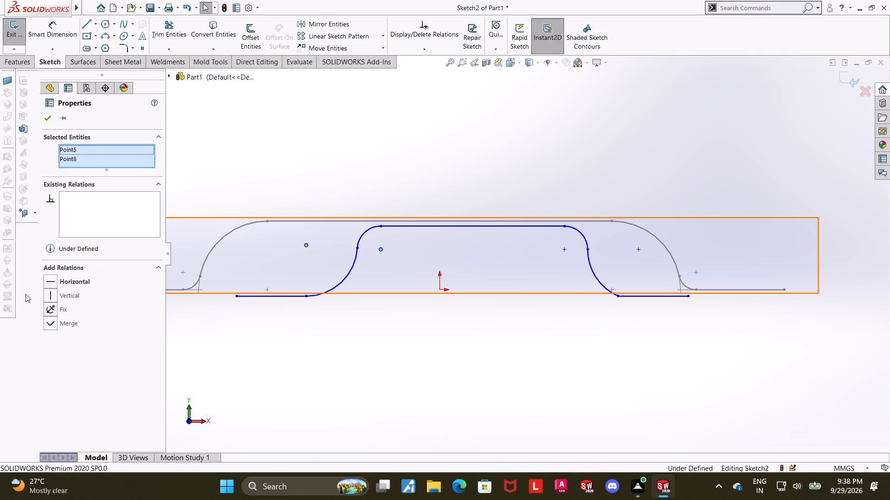
{"action": "left_click", "coordinate": [51, 283]}
{"action": "key", "text": "Escape"}
{"action": "key", "text": "Escape"}
Move the junction of the left end line and its arc up and inward, bringing the end lines slightly above the origin.
{"action": "scroll", "coordinate": [439, 377], "scroll_direction": "up", "scroll_amount": 1}
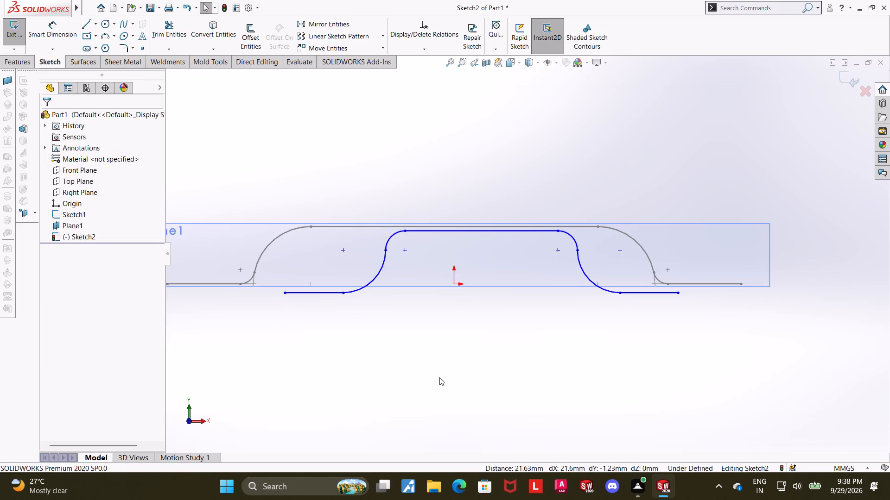
{"action": "left_click", "coordinate": [439, 377]}
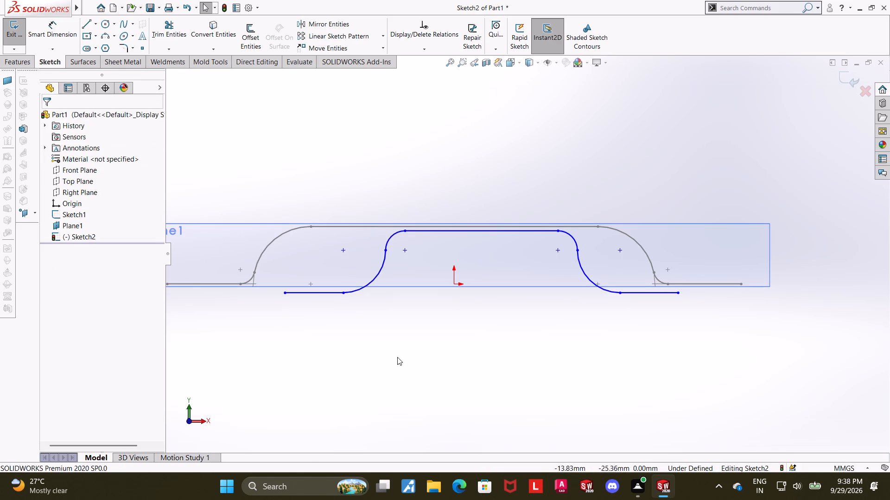
{"action": "left_click_drag", "start_coordinate": [344, 294], "coordinate": [373, 274]}
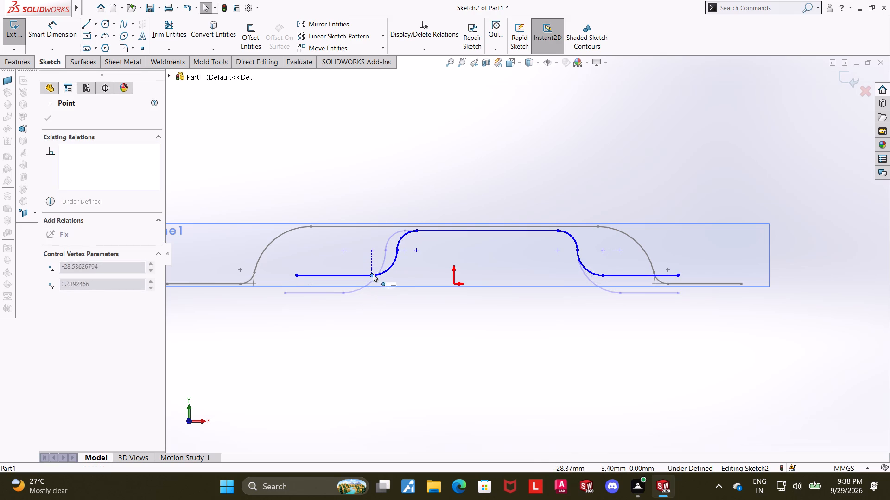
{"action": "left_click_drag", "start_coordinate": [373, 274], "coordinate": [374, 272]}
{"action": "left_click", "coordinate": [469, 343]}
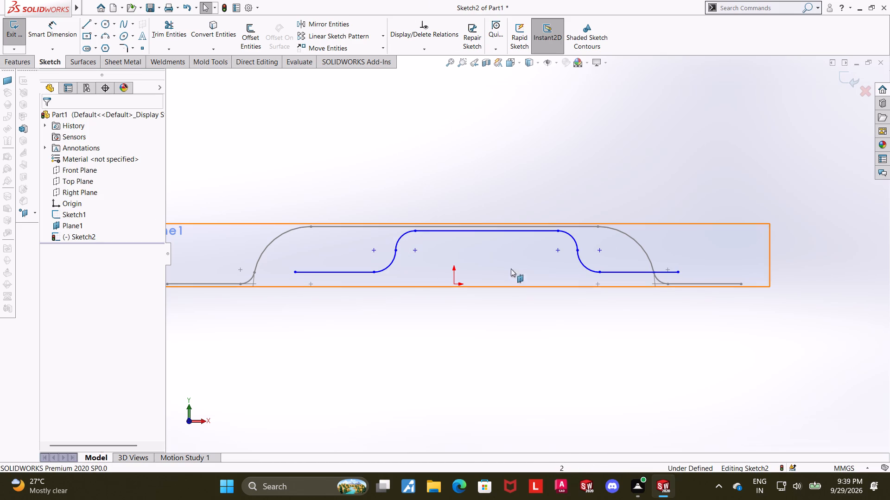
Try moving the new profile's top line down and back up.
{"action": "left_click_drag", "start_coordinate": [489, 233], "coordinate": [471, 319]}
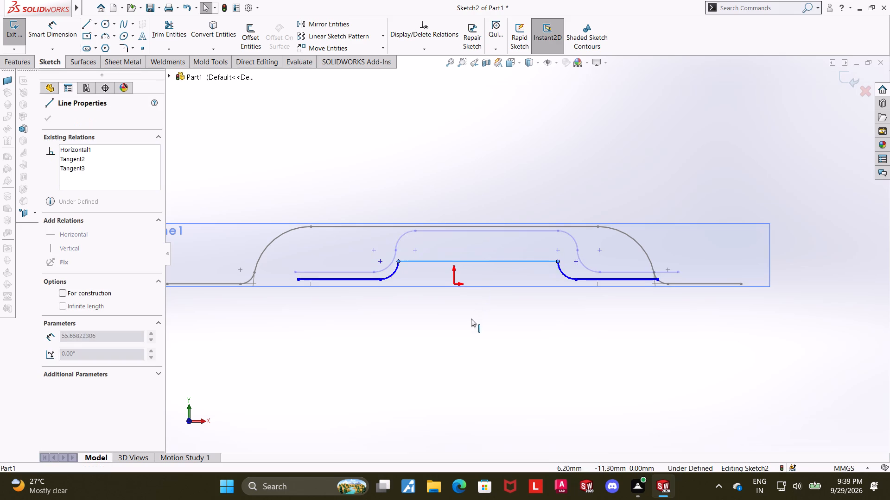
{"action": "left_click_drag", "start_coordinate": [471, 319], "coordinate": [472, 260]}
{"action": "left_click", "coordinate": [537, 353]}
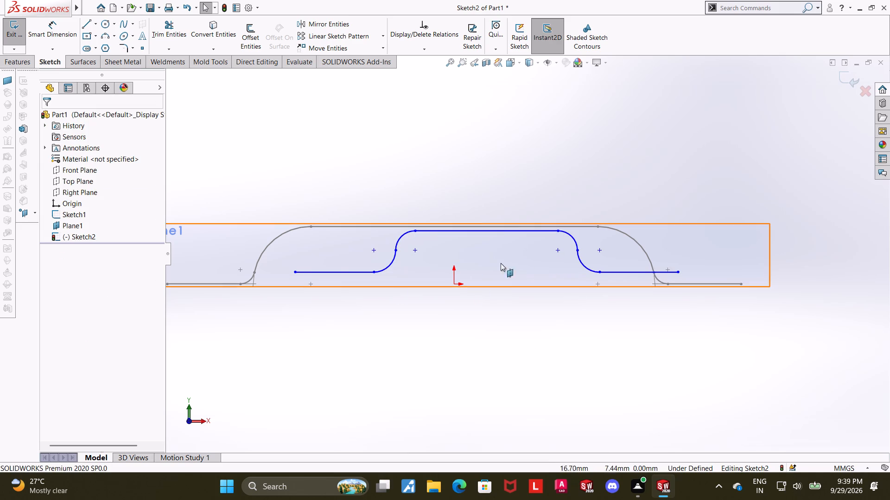
Add a Vertical relation between the midpoint of the new profile's top line and the origin.
{"action": "scroll", "coordinate": [537, 323], "scroll_direction": "up", "scroll_amount": 3}
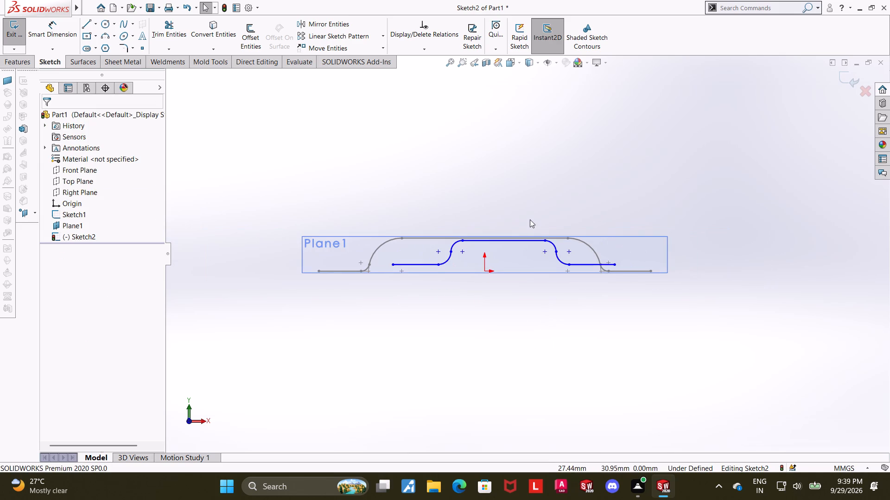
{"action": "scroll", "coordinate": [530, 219], "scroll_direction": "down", "scroll_amount": 2}
{"action": "left_click", "coordinate": [491, 254]}
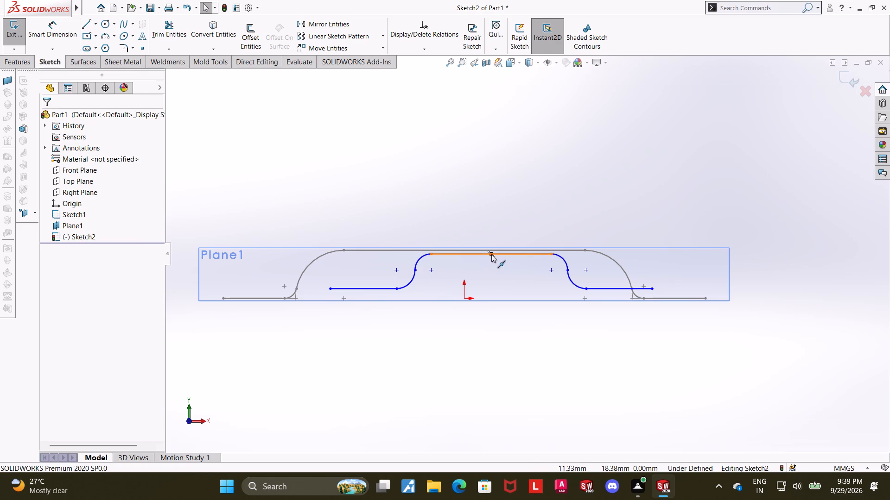
{"action": "left_click", "coordinate": [464, 299], "text": "ctrl"}
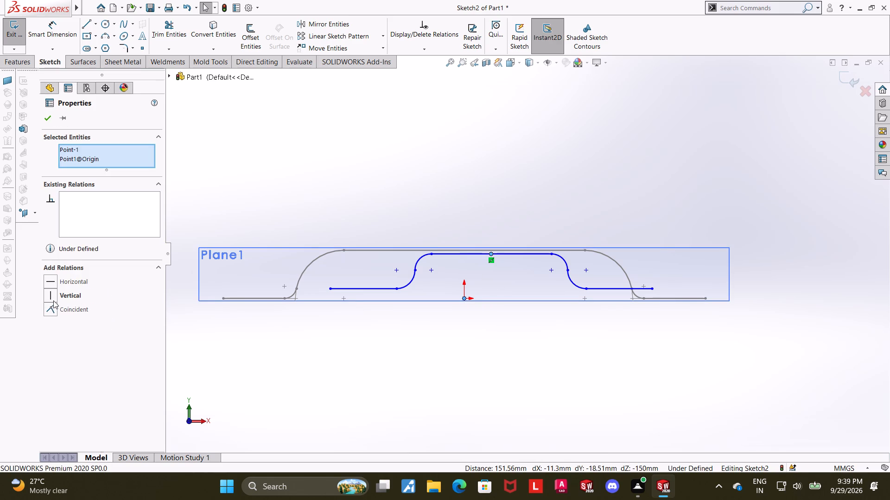
{"action": "left_click", "coordinate": [51, 300]}
{"action": "key", "text": "Escape"}
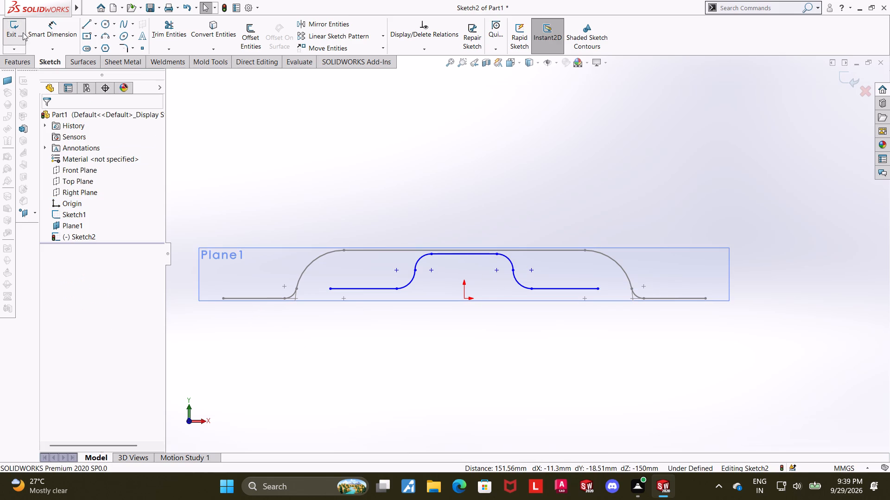
Dimension the new profile's left end line with a length of 15 mm.
{"action": "left_click", "coordinate": [39, 30]}
{"action": "left_click", "coordinate": [369, 288]}
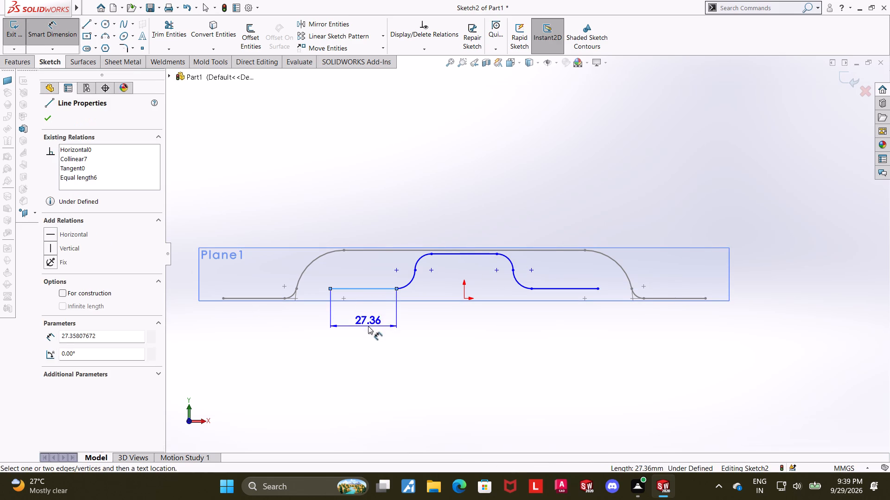
{"action": "left_click", "coordinate": [368, 326]}
{"action": "type", "text": "15"}
{"action": "key", "text": "Return"}
{"action": "key", "text": "Escape"}
{"action": "key", "text": "Escape"}
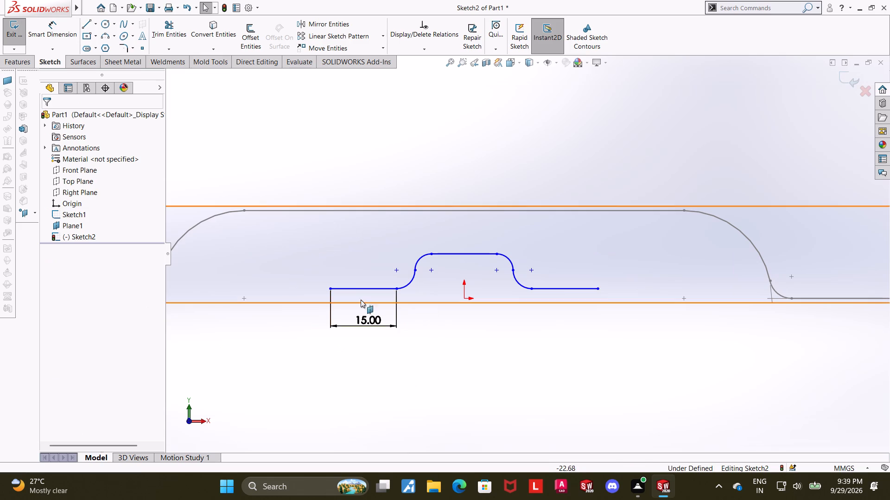
Dimension the new profile's lower left arc with a radius of 5 mm.
{"action": "left_click", "coordinate": [60, 32]}
{"action": "left_click", "coordinate": [413, 280]}
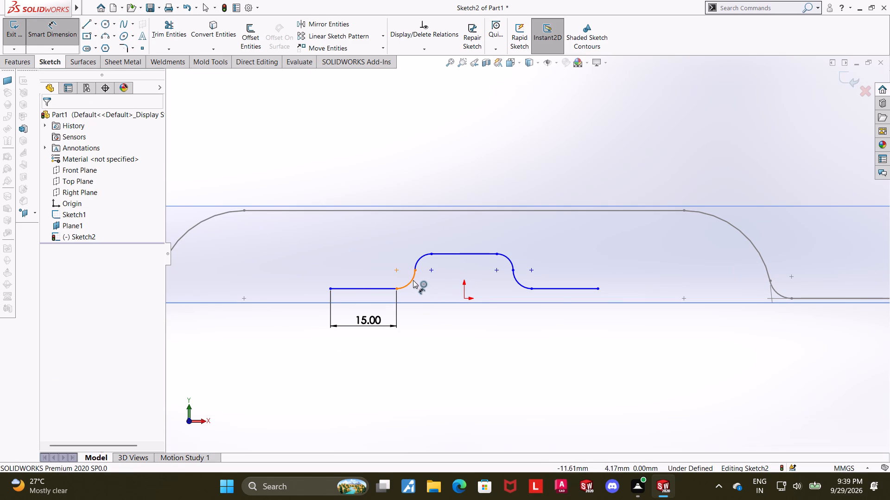
{"action": "left_click", "coordinate": [406, 271]}
{"action": "key", "text": "5"}
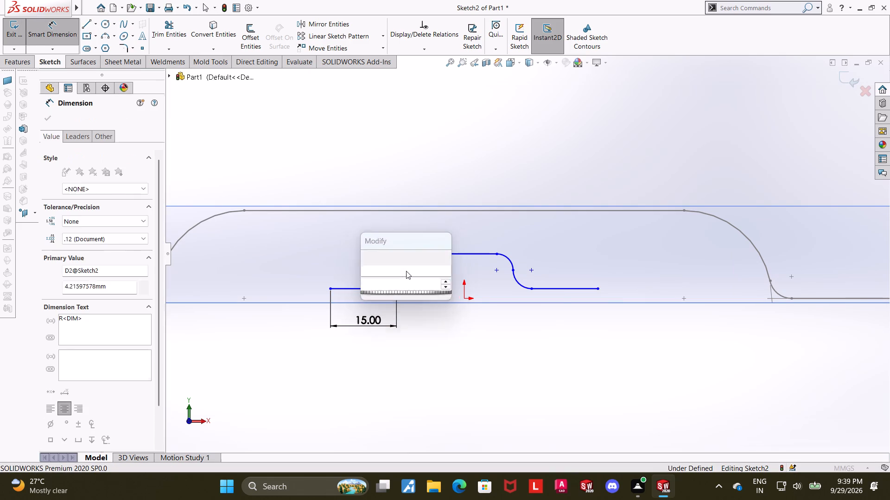
{"action": "key", "text": "Return"}
{"action": "key", "text": "Escape"}
{"action": "key", "text": "Escape"}
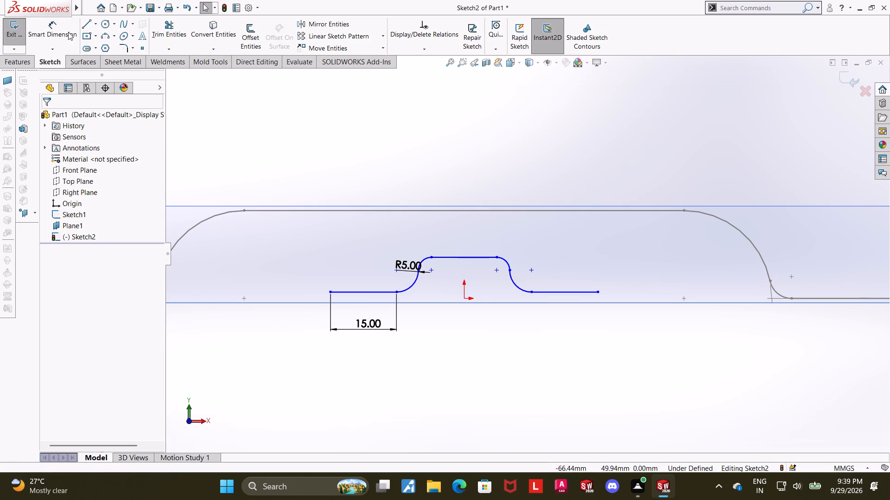
Dimension the new profile's upper right arc with a 10 mm radius and reposition the lower left arc's radius label beside its arc.
{"action": "left_click_drag", "start_coordinate": [64, 31], "coordinate": [69, 30]}
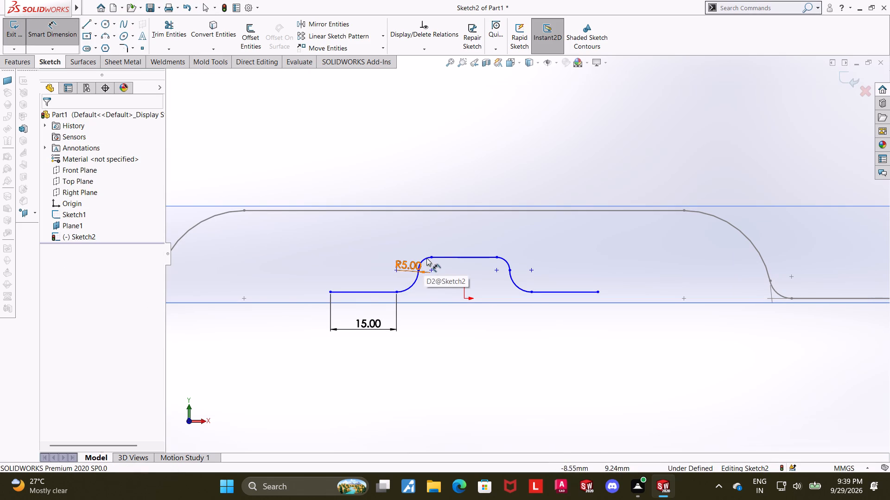
{"action": "left_click", "coordinate": [506, 261]}
{"action": "left_click", "coordinate": [531, 243]}
{"action": "type", "text": "10"}
{"action": "key", "text": "Return"}
{"action": "key", "text": "Escape"}
{"action": "key", "text": "Escape"}
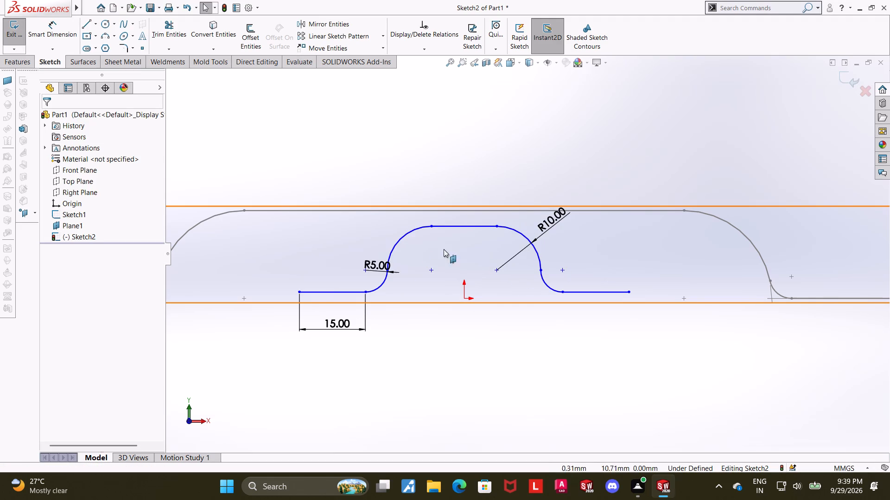
{"action": "left_click_drag", "start_coordinate": [380, 264], "coordinate": [382, 280]}
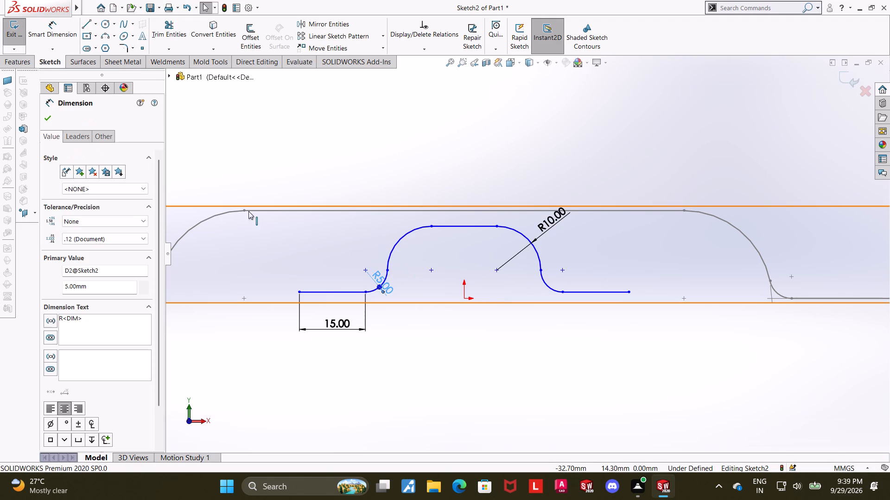
Dimension the new profile's top line with a length of 50 mm.
{"action": "left_click", "coordinate": [59, 27]}
{"action": "left_click", "coordinate": [461, 229]}
{"action": "left_click", "coordinate": [457, 190]}
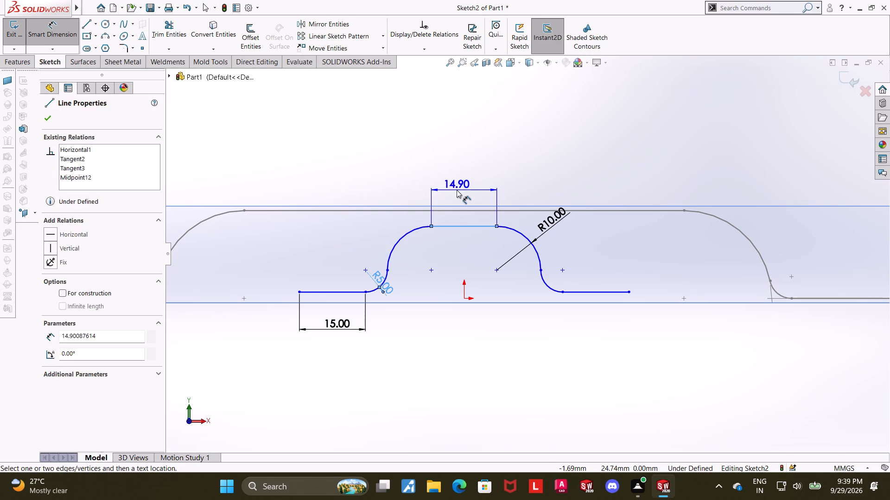
{"action": "type", "text": "50"}
{"action": "key", "text": "Return"}
{"action": "key", "text": "Escape"}
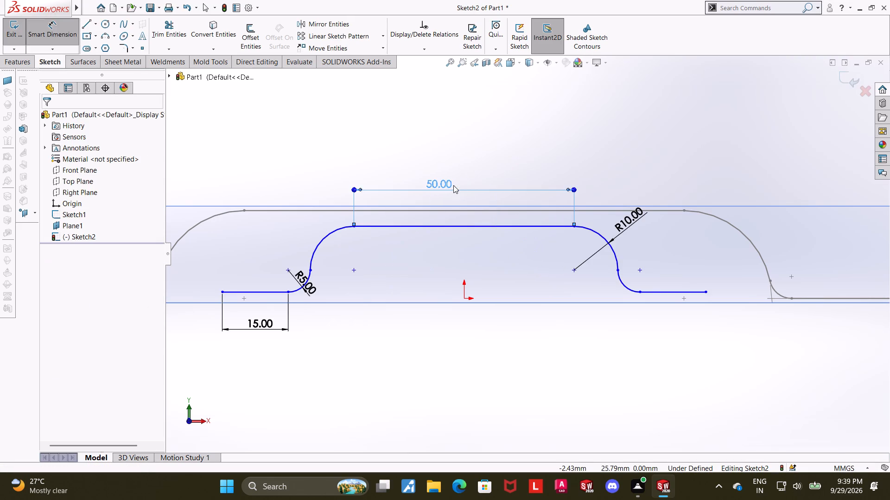
{"action": "key", "text": "Escape"}
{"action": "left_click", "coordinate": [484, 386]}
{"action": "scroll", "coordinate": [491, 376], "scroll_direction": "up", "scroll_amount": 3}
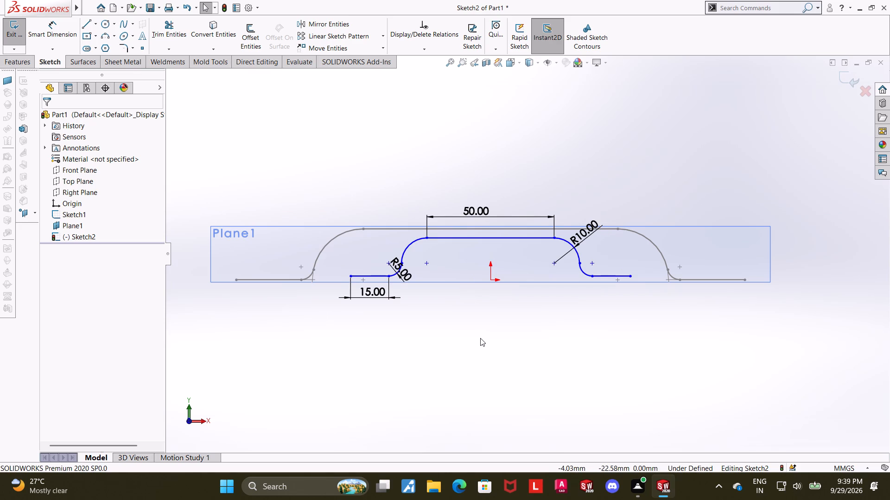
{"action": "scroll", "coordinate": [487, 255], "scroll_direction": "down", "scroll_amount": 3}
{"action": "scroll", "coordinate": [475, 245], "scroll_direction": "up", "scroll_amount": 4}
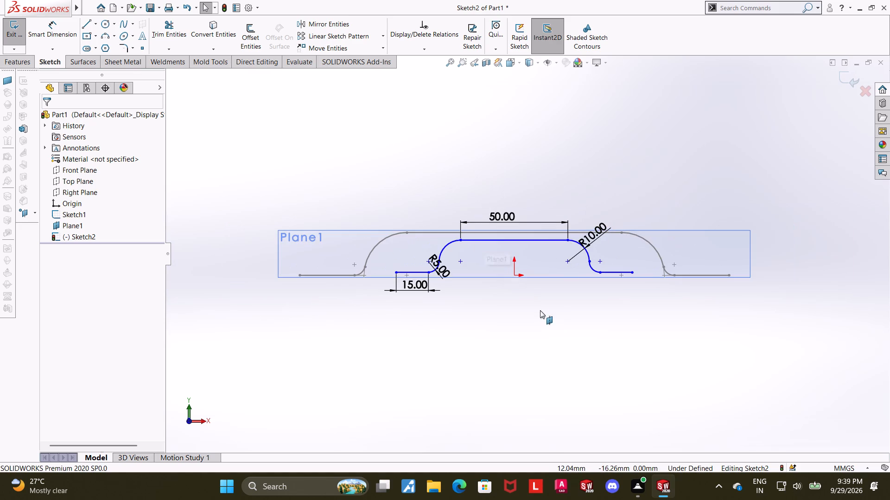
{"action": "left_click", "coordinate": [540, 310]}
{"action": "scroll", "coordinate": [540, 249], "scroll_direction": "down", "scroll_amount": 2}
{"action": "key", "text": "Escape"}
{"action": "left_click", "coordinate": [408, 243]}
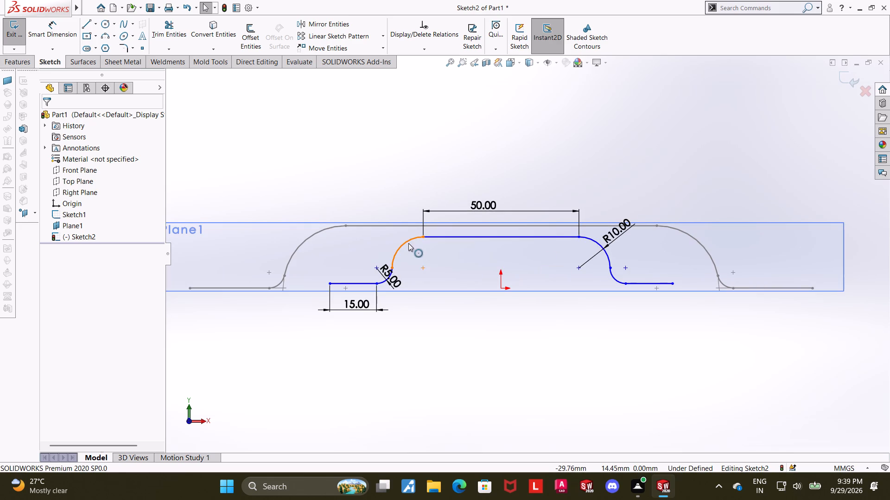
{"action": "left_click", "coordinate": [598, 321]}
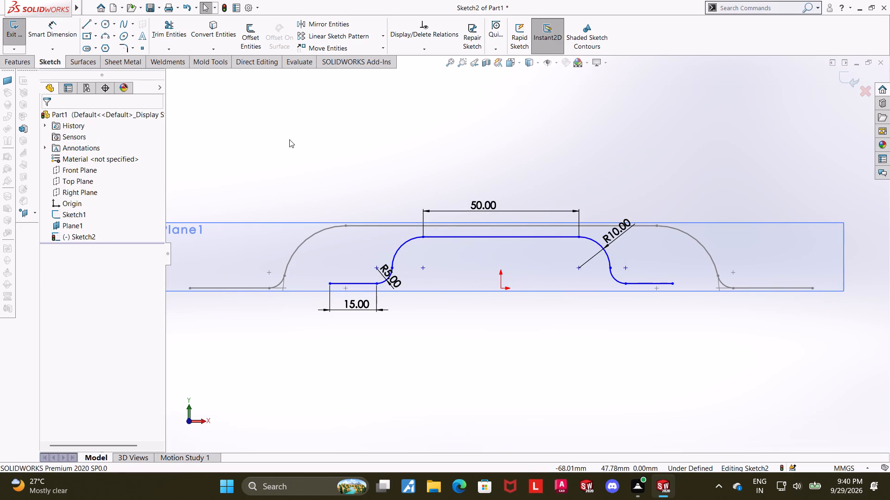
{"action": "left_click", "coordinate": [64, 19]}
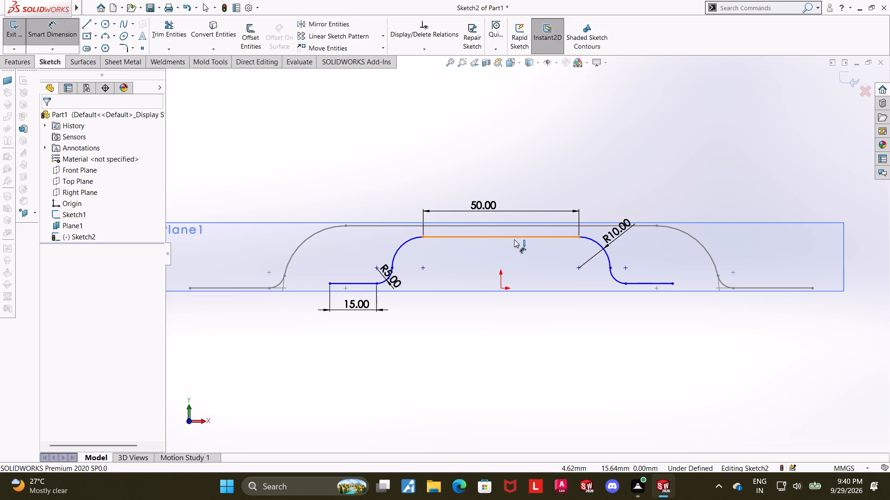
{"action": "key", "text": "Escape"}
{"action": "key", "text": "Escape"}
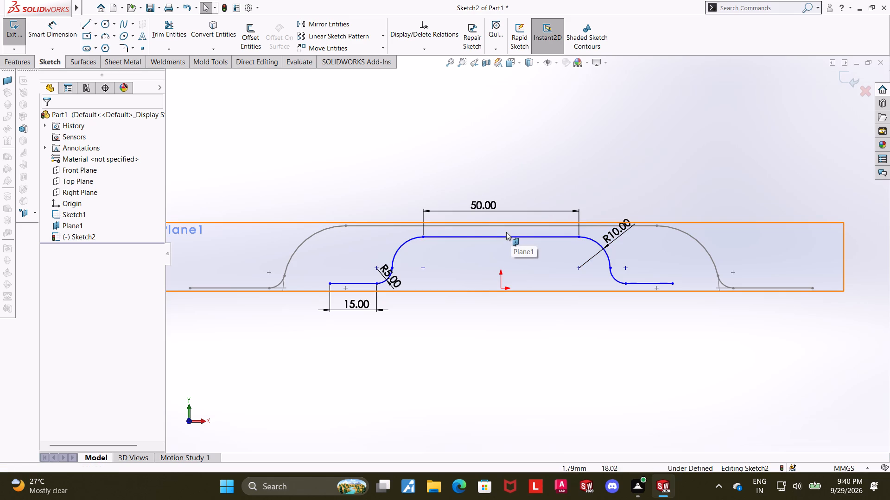
Move the new profile upward so that its top line lies above the first profile's top line.
{"action": "left_click_drag", "start_coordinate": [509, 236], "coordinate": [508, 206]}
{"action": "left_click", "coordinate": [596, 356]}
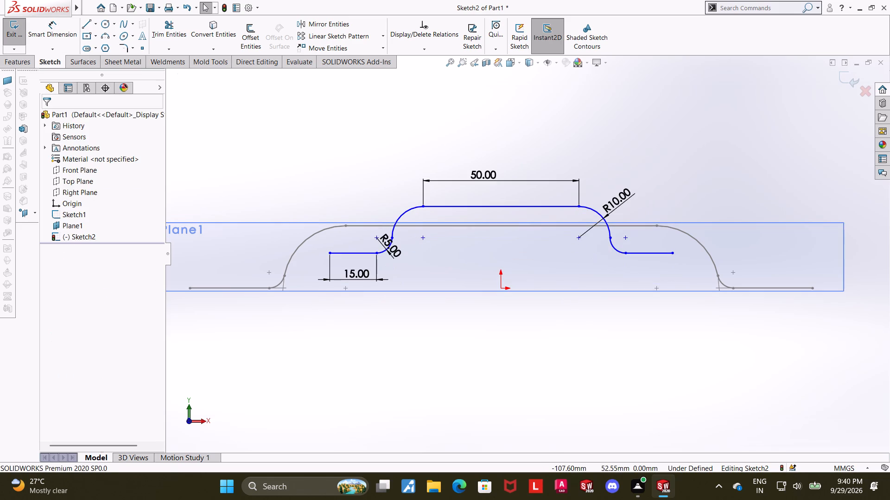
Dimension the vertical distance between the new profile's top line and the first profile's top line as 10 mm.
{"action": "left_click", "coordinate": [65, 32]}
{"action": "left_click", "coordinate": [533, 205]}
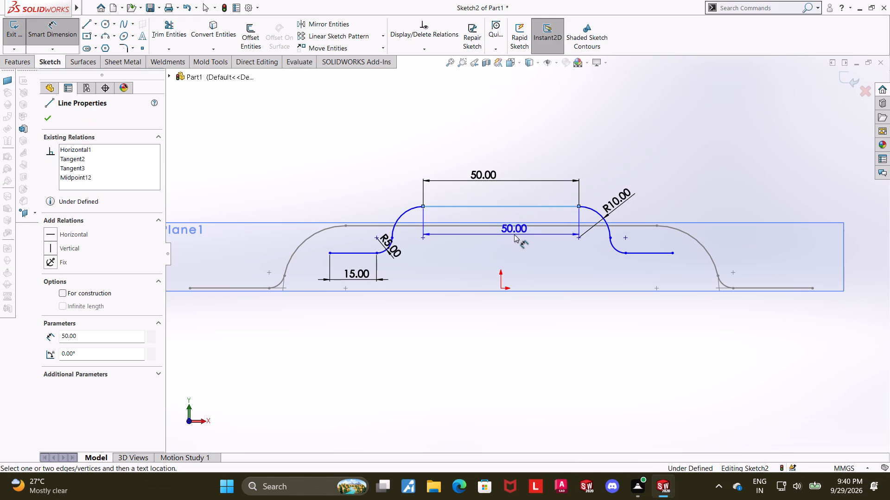
{"action": "left_click", "coordinate": [514, 227]}
{"action": "left_click", "coordinate": [516, 217]}
{"action": "type", "text": "10"}
{"action": "key", "text": "Return"}
{"action": "key", "text": "Escape"}
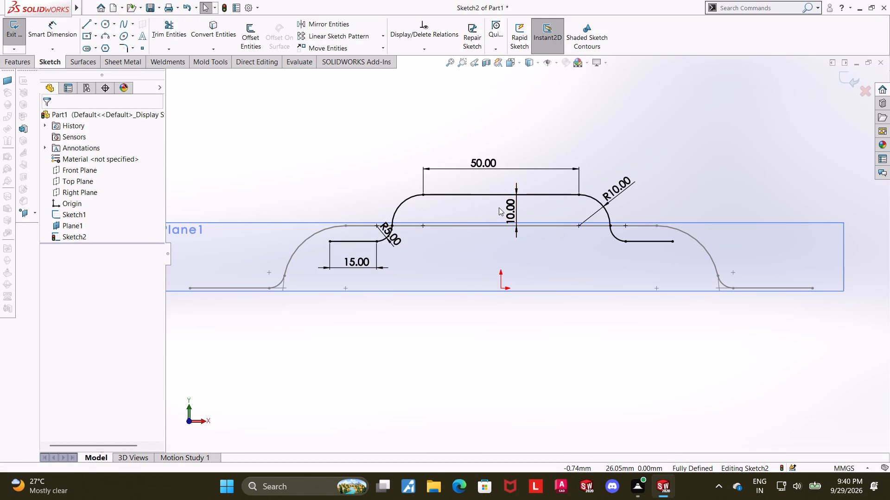
{"action": "left_click", "coordinate": [515, 384]}
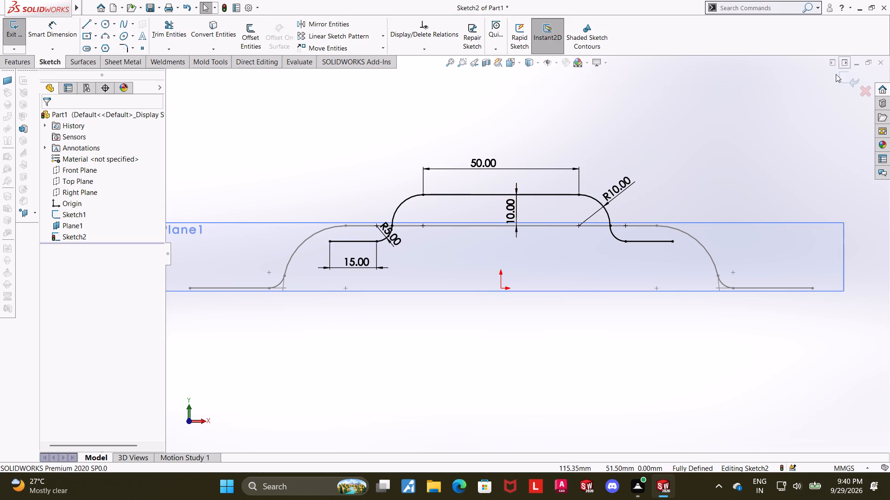
Exit the second profile's sketch and turn the model to an angled view showing both profiles.
{"action": "left_click", "coordinate": [836, 75]}
{"action": "middle_click_drag", "start_coordinate": [762, 170], "coordinate": [737, 175]}
{"action": "scroll", "coordinate": [735, 190], "scroll_direction": "up", "scroll_amount": 3}
{"action": "middle_click_drag", "start_coordinate": [675, 182], "coordinate": [673, 207]}
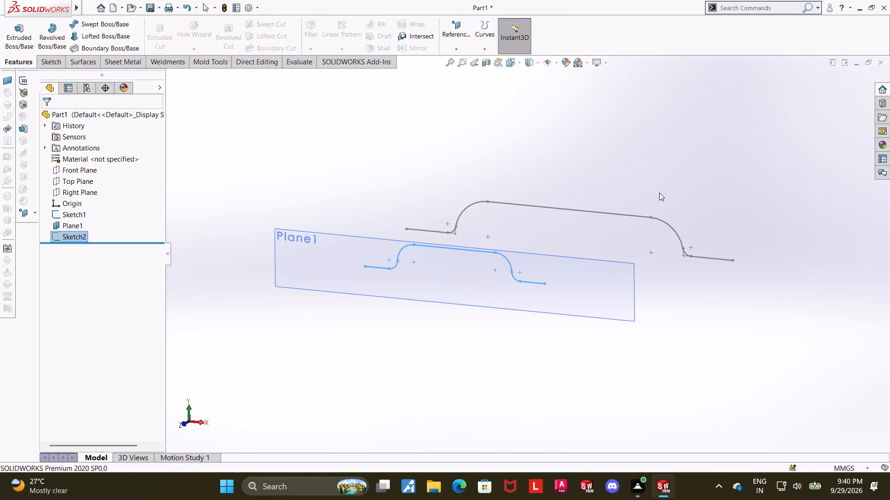
{"action": "left_click", "coordinate": [407, 174]}
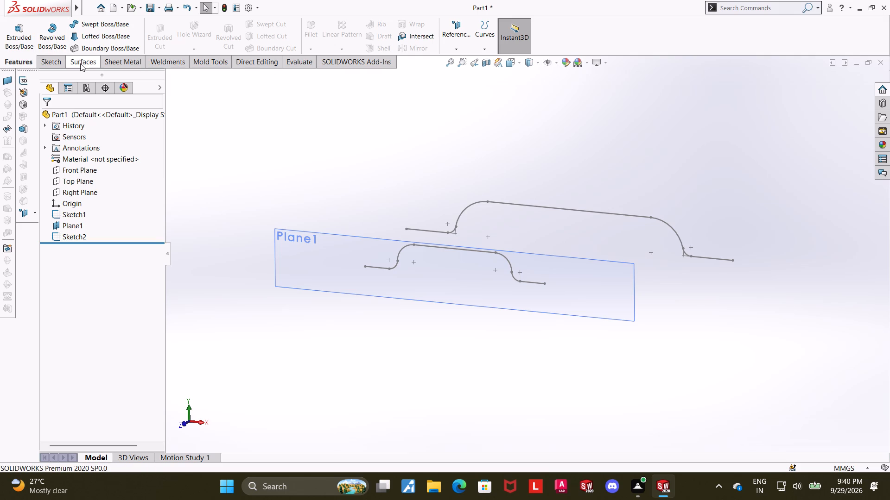
Set up a sheet metal Lofted Bend with the Formed method, using Sketch1 and Sketch2 as profiles.
{"action": "left_click", "coordinate": [127, 66]}
{"action": "left_click", "coordinate": [93, 36]}
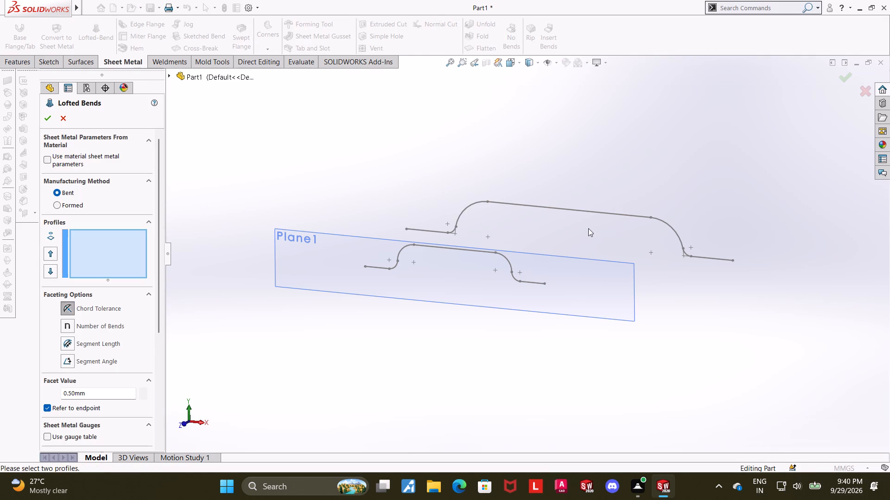
{"action": "left_click", "coordinate": [58, 207]}
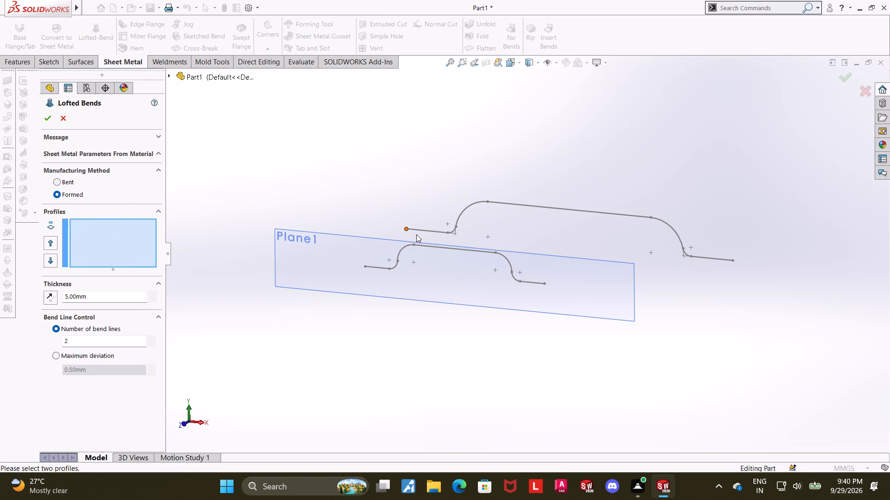
{"action": "left_click", "coordinate": [168, 79]}
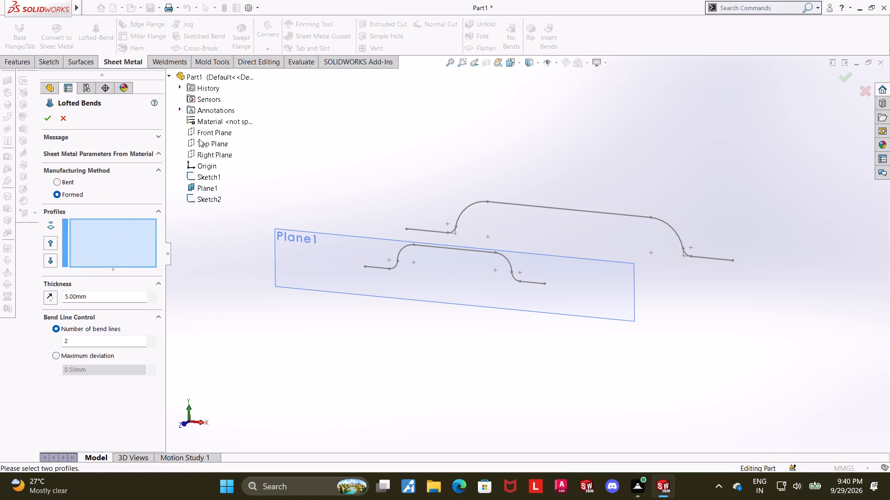
{"action": "left_click", "coordinate": [487, 203]}
{"action": "left_click", "coordinate": [413, 244]}
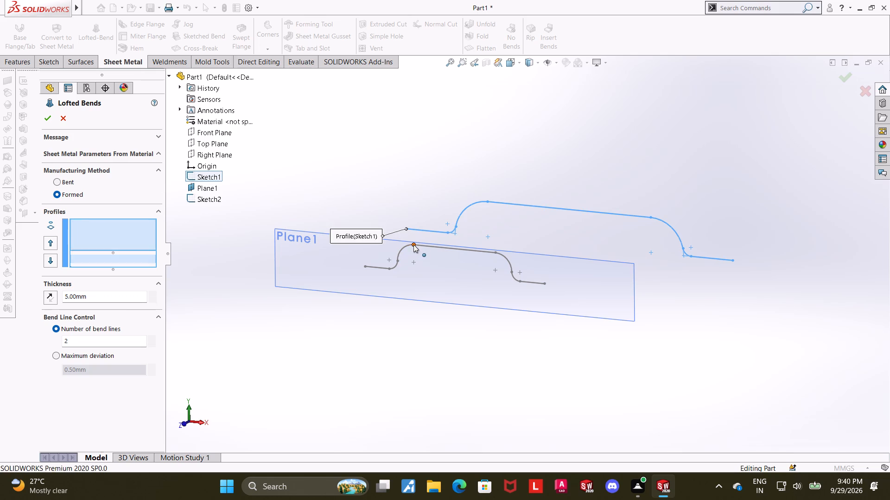
{"action": "middle_click_drag", "start_coordinate": [468, 314], "coordinate": [466, 389]}
{"action": "scroll", "coordinate": [460, 369], "scroll_direction": "up", "scroll_amount": 2}
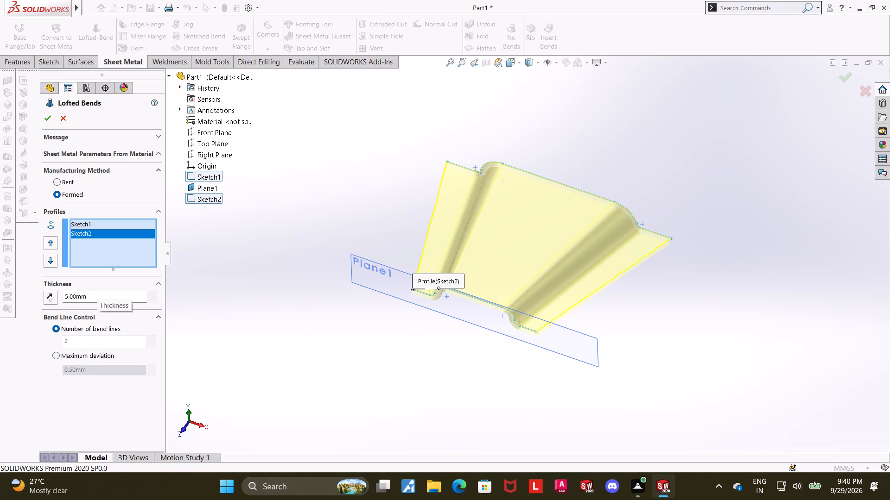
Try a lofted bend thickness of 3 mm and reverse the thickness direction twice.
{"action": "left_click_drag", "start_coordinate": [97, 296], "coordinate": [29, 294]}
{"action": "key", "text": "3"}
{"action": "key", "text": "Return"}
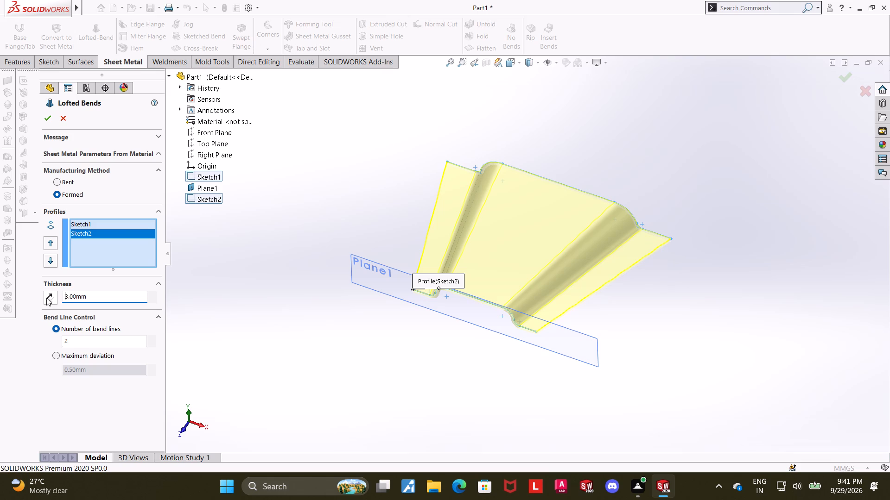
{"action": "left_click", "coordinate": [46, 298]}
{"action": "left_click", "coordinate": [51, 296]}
Set the lofted bend's thickness to 2 mm.
{"action": "left_click_drag", "start_coordinate": [112, 294], "coordinate": [108, 294]}
{"action": "left_click_drag", "start_coordinate": [108, 294], "coordinate": [0, 275]}
{"action": "key", "text": "2"}
{"action": "key", "text": "Return"}
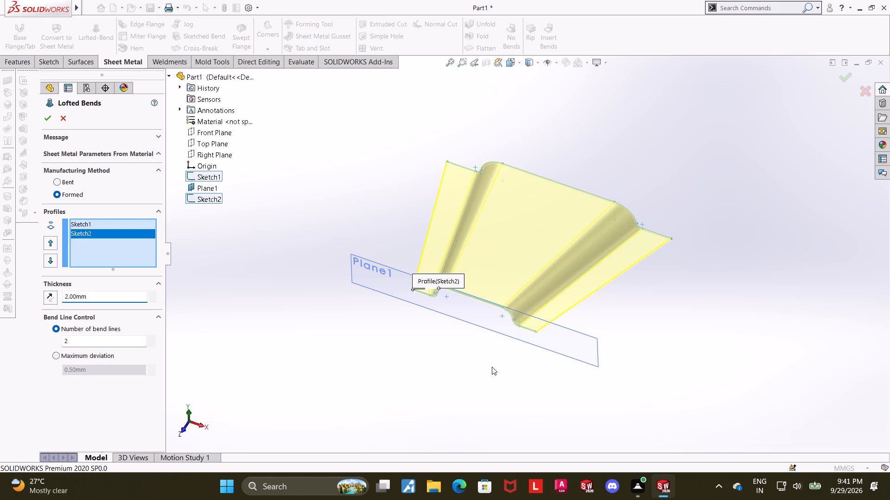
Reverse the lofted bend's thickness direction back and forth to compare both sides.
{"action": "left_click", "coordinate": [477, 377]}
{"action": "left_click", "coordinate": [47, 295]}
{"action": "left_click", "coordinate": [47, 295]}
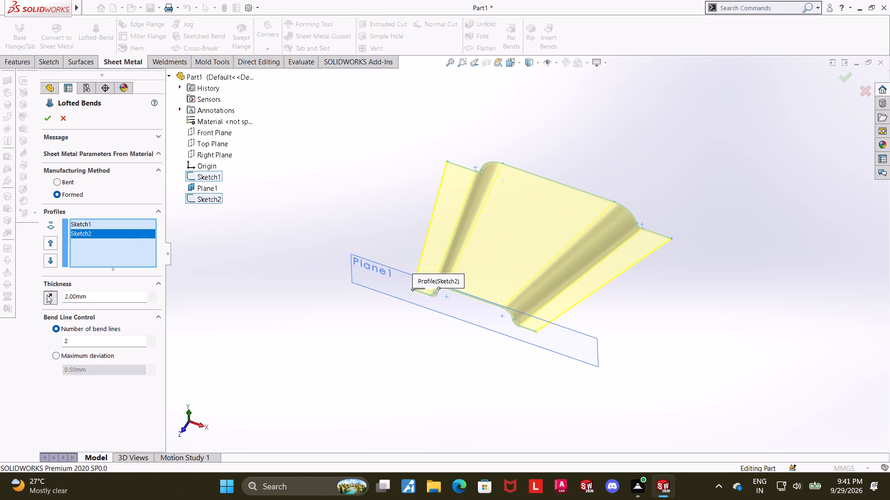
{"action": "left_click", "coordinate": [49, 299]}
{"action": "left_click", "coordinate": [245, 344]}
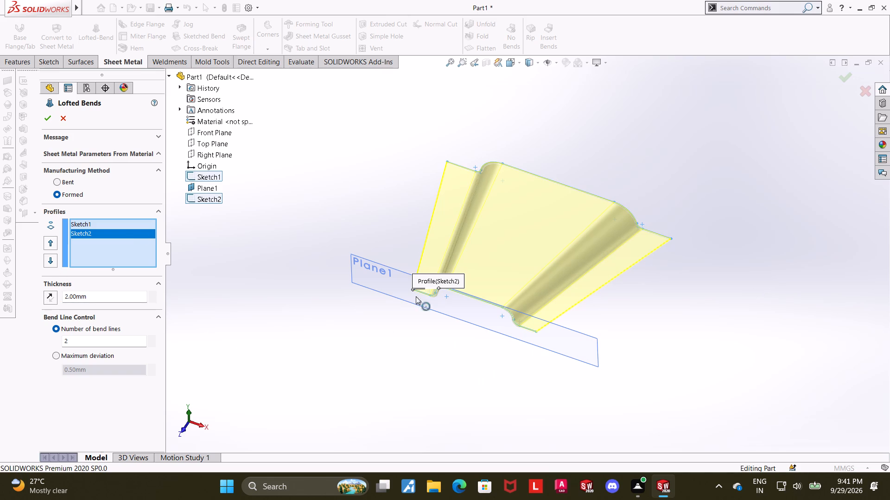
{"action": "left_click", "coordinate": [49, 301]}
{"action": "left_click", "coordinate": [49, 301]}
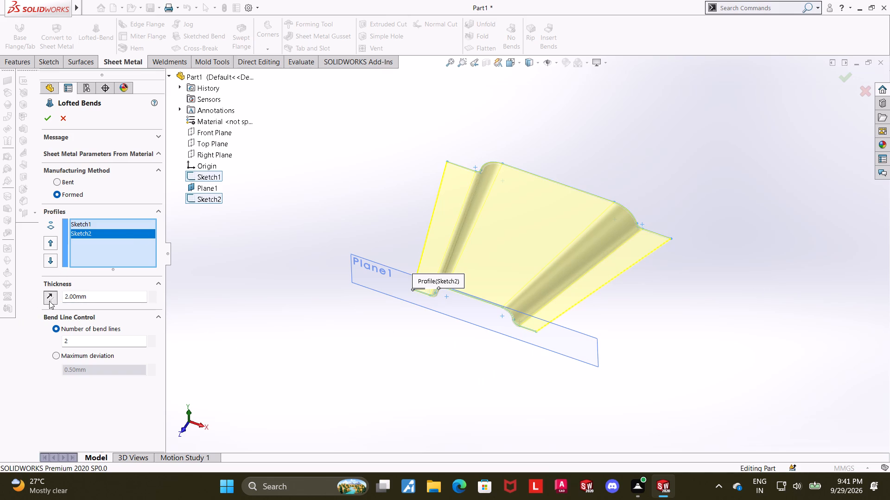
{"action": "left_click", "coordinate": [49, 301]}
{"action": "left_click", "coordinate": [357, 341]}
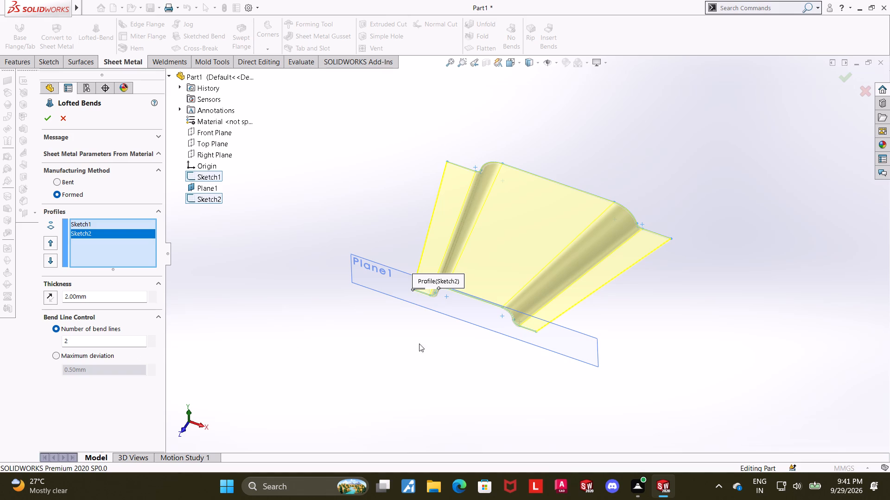
Create the 2 mm thick formed lofted bend between the large and small hat-shaped profiles.
{"action": "middle_click_drag", "start_coordinate": [565, 389], "coordinate": [558, 305]}
{"action": "scroll", "coordinate": [478, 250], "scroll_direction": "down", "scroll_amount": 6}
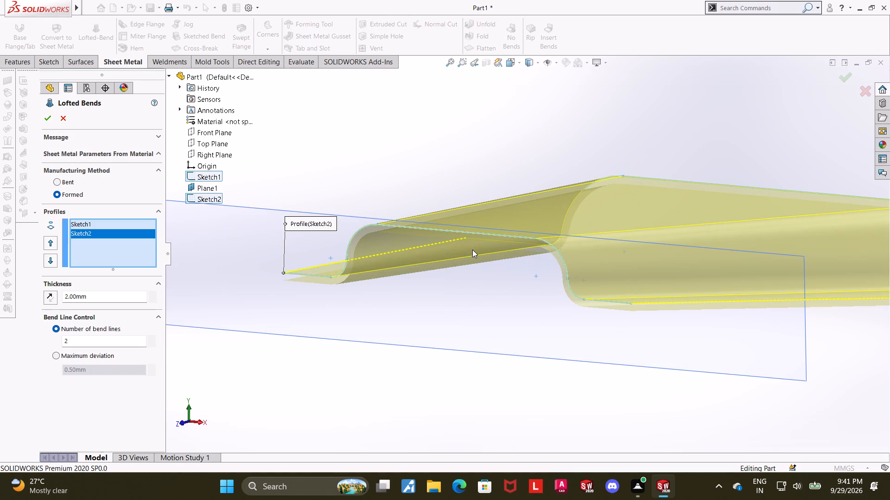
{"action": "scroll", "coordinate": [470, 254], "scroll_direction": "up", "scroll_amount": 5}
{"action": "scroll", "coordinate": [642, 212], "scroll_direction": "down", "scroll_amount": 2}
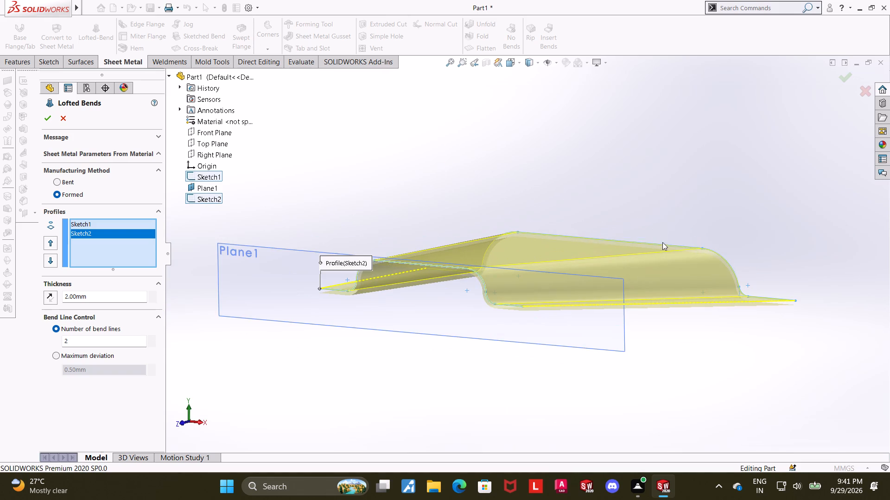
{"action": "scroll", "coordinate": [601, 267], "scroll_direction": "up", "scroll_amount": 3}
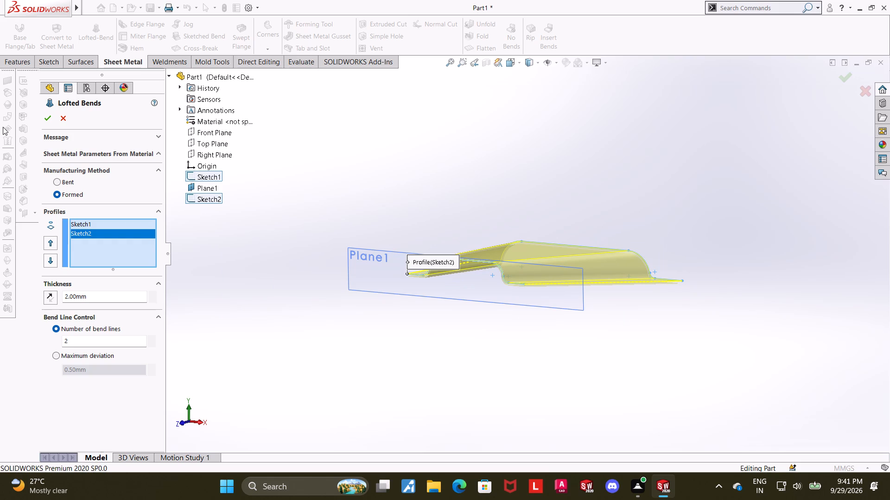
{"action": "left_click", "coordinate": [44, 118]}
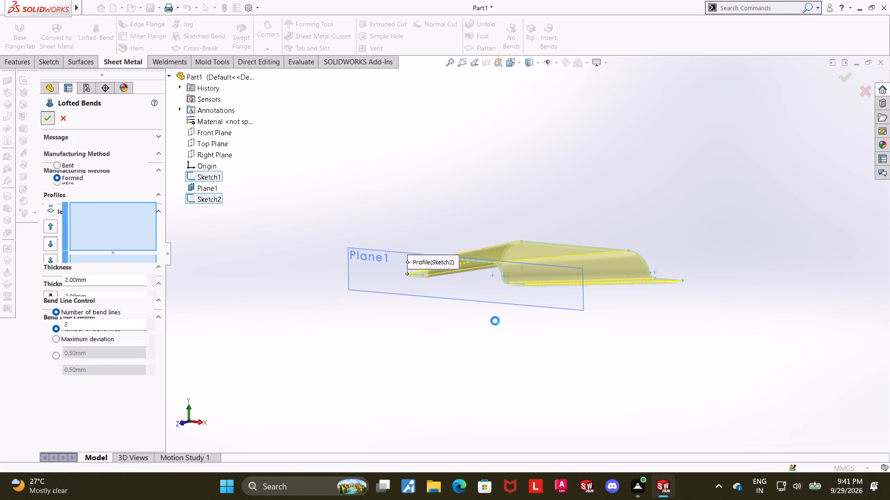
Hide the offset reference plane, Plane1, from the graphics area using the item visibility settings.
{"action": "middle_click_drag", "start_coordinate": [502, 321], "coordinate": [502, 345]}
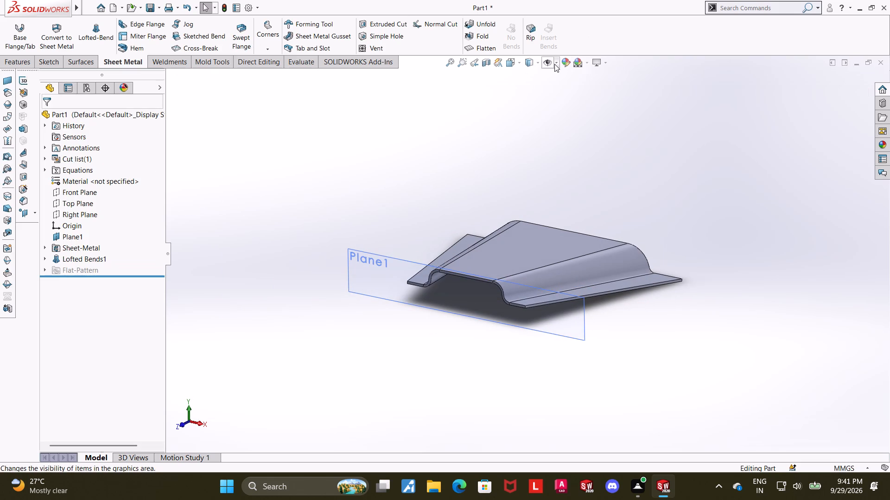
{"action": "left_click", "coordinate": [554, 64]}
{"action": "left_click", "coordinate": [550, 75]}
{"action": "left_click", "coordinate": [706, 198]}
Examine the lofted sheet metal part's shape from above, from the small end and at an angle.
{"action": "middle_click_drag", "start_coordinate": [651, 251], "coordinate": [658, 328]}
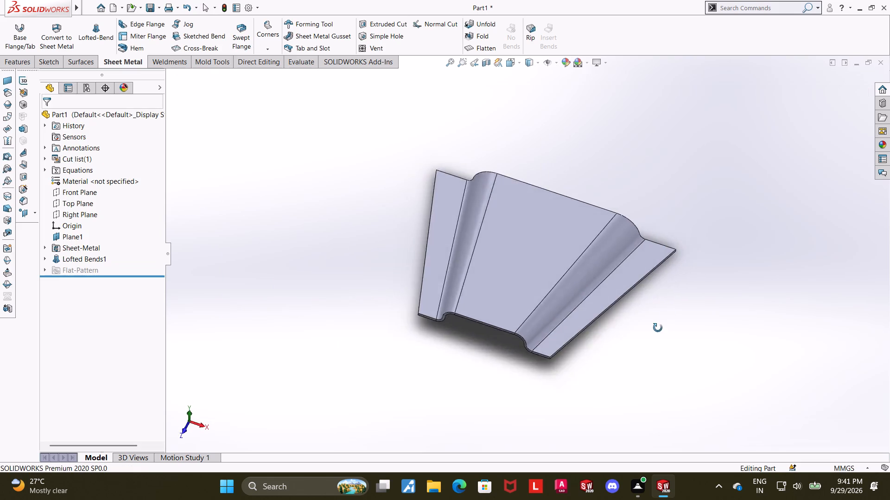
{"action": "middle_click_drag", "start_coordinate": [658, 328], "coordinate": [647, 309]}
{"action": "scroll", "coordinate": [632, 286], "scroll_direction": "up", "scroll_amount": 4}
{"action": "middle_click_drag", "start_coordinate": [682, 212], "coordinate": [683, 262]}
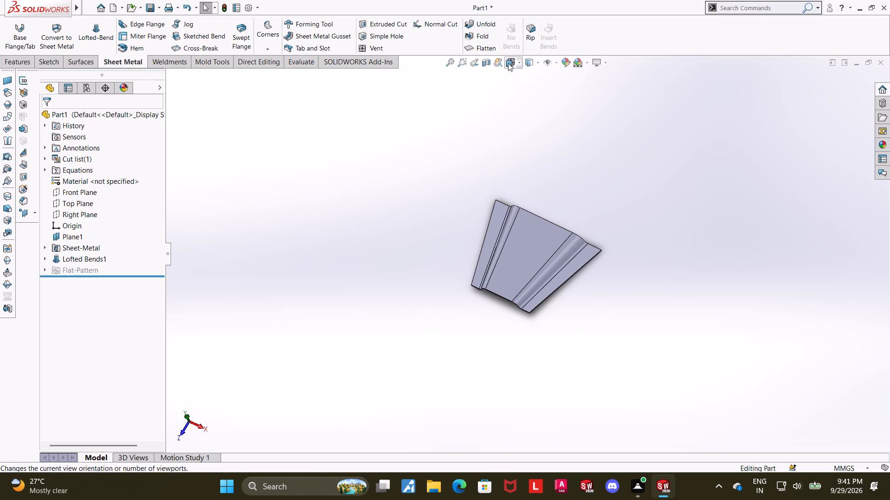
{"action": "left_click", "coordinate": [509, 62]}
{"action": "left_click", "coordinate": [436, 260]}
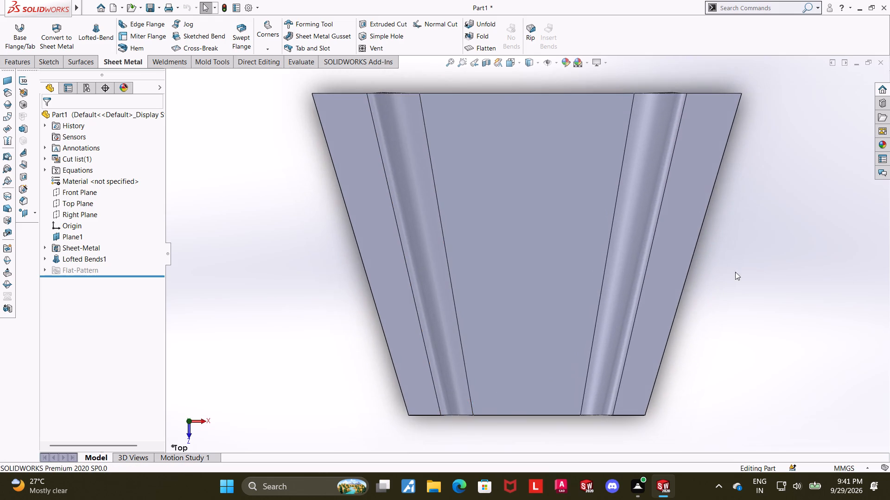
{"action": "scroll", "coordinate": [720, 274], "scroll_direction": "up", "scroll_amount": 4}
{"action": "middle_click_drag", "start_coordinate": [619, 341], "coordinate": [619, 329]}
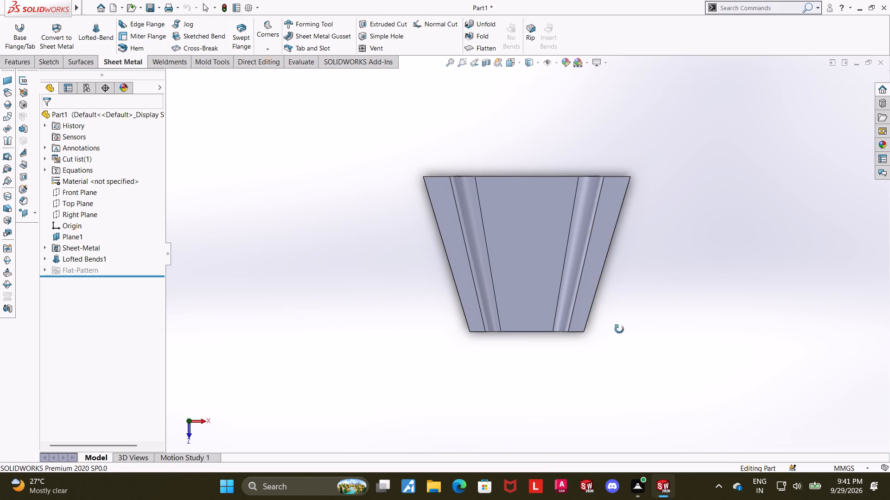
{"action": "middle_click_drag", "start_coordinate": [619, 329], "coordinate": [611, 140]}
{"action": "middle_click_drag", "start_coordinate": [608, 157], "coordinate": [610, 183]}
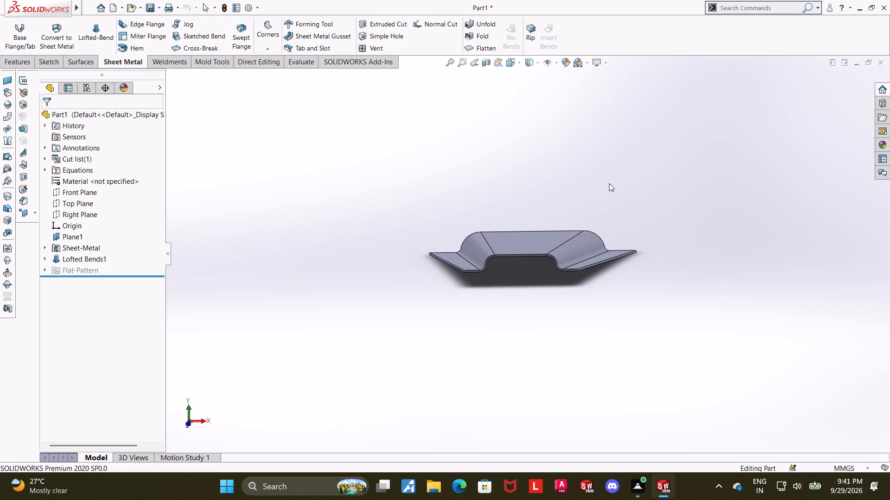
{"action": "middle_click_drag", "start_coordinate": [609, 190], "coordinate": [598, 203]}
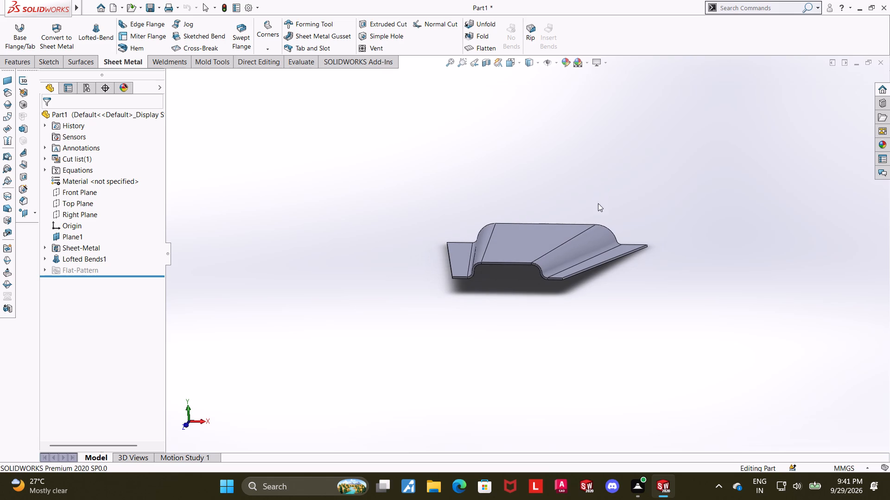
Flatten the sheet metal part to view its flat pattern and return it to the folded state.
{"action": "left_click", "coordinate": [477, 46]}
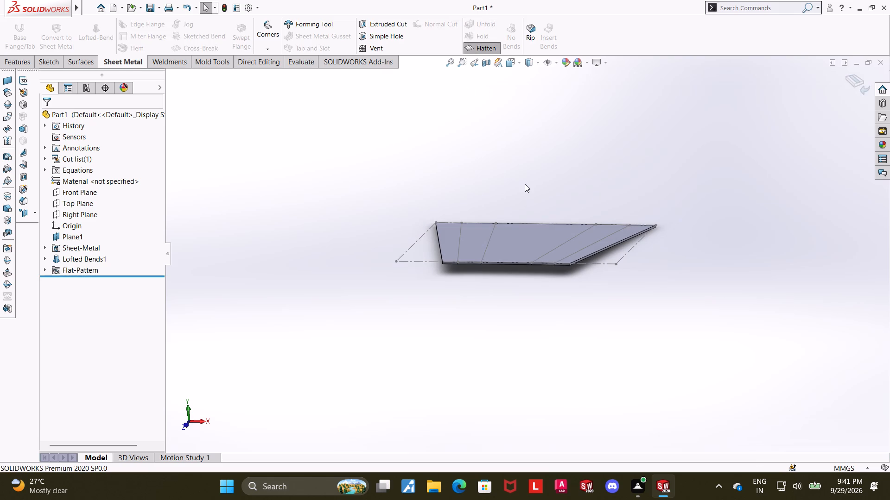
{"action": "left_click", "coordinate": [487, 50]}
Start a new sketch on the flat top face of the lofted bend, viewed normal to that face.
{"action": "scroll", "coordinate": [545, 211], "scroll_direction": "up", "scroll_amount": 1}
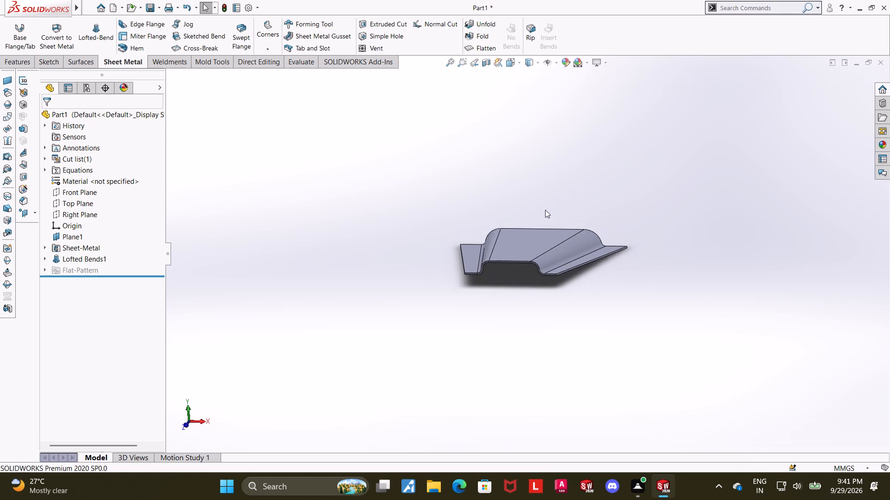
{"action": "middle_click_drag", "start_coordinate": [547, 209], "coordinate": [547, 254]}
{"action": "scroll", "coordinate": [552, 231], "scroll_direction": "down", "scroll_amount": 1}
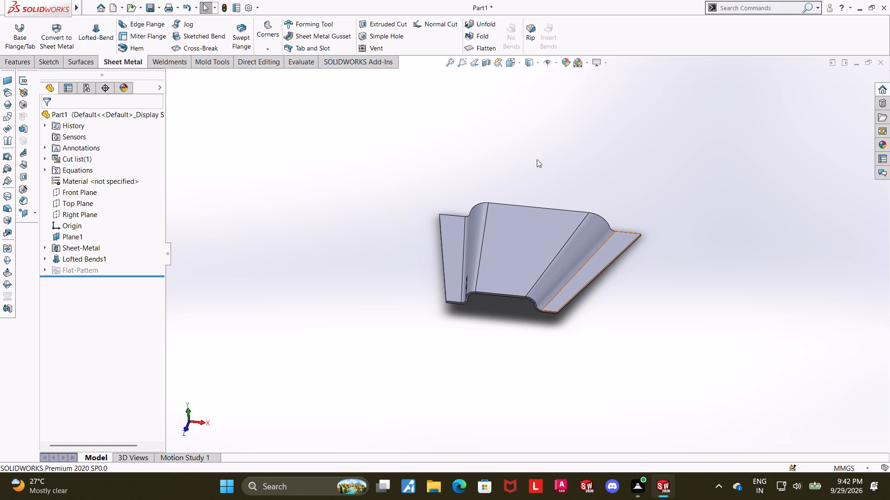
{"action": "left_click", "coordinate": [532, 250]}
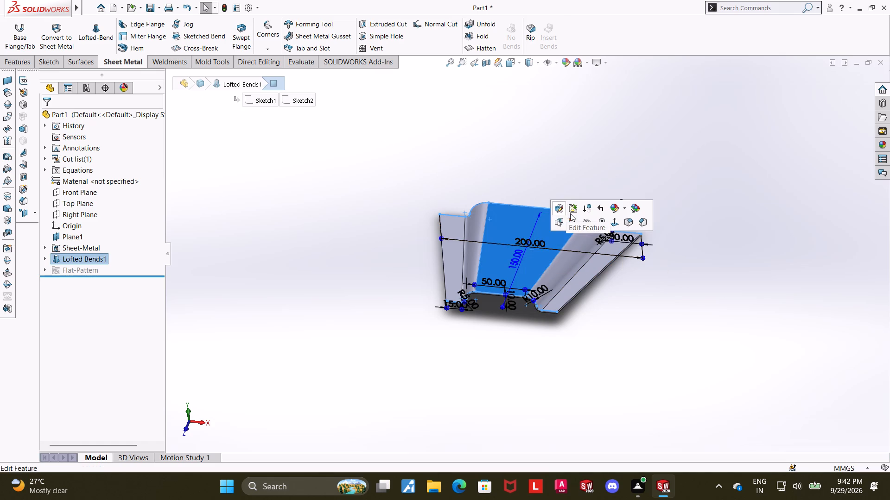
{"action": "left_click", "coordinate": [572, 218]}
{"action": "left_click", "coordinate": [90, 284]}
{"action": "left_click", "coordinate": [122, 270]}
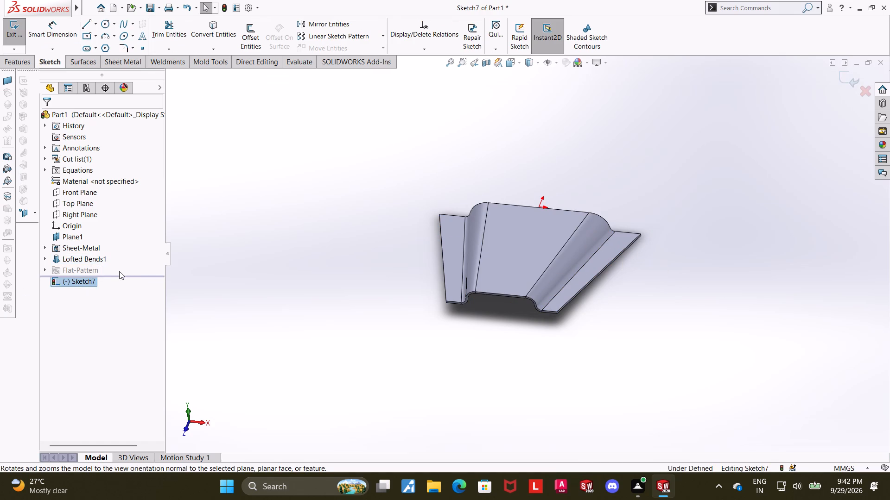
{"action": "left_click", "coordinate": [91, 284]}
{"action": "left_click", "coordinate": [112, 269]}
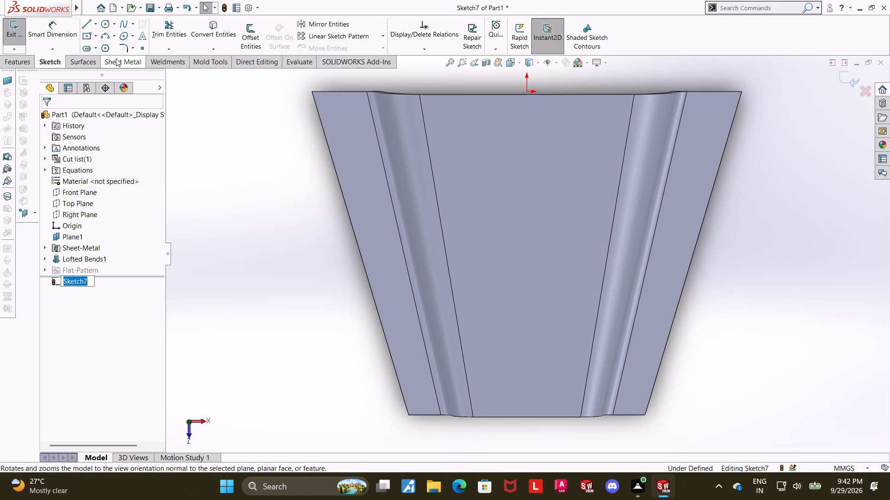
Sketch a lengthwise centerpoint slot in line with the origin, about 73 mm between arc centres with an end radius of about 8 mm.
{"action": "left_click", "coordinate": [89, 50]}
{"action": "left_click", "coordinate": [529, 233]}
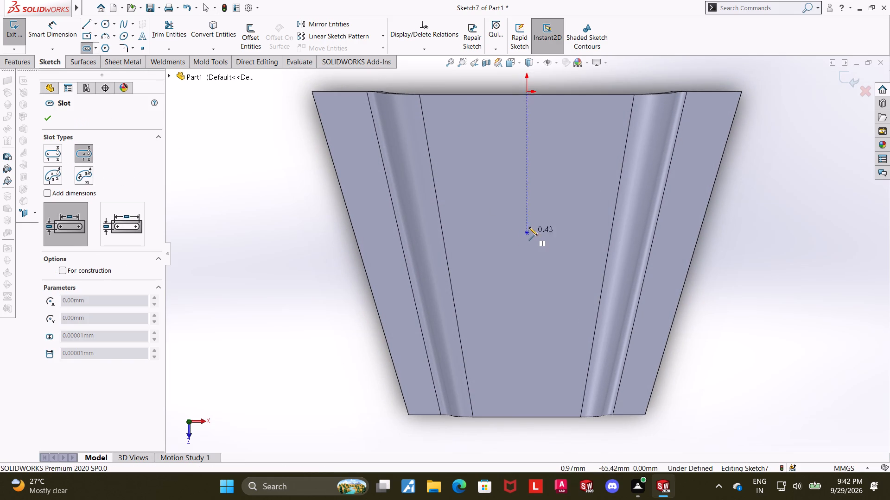
{"action": "left_click", "coordinate": [528, 155]}
{"action": "left_click", "coordinate": [544, 147]}
{"action": "key", "text": "Escape"}
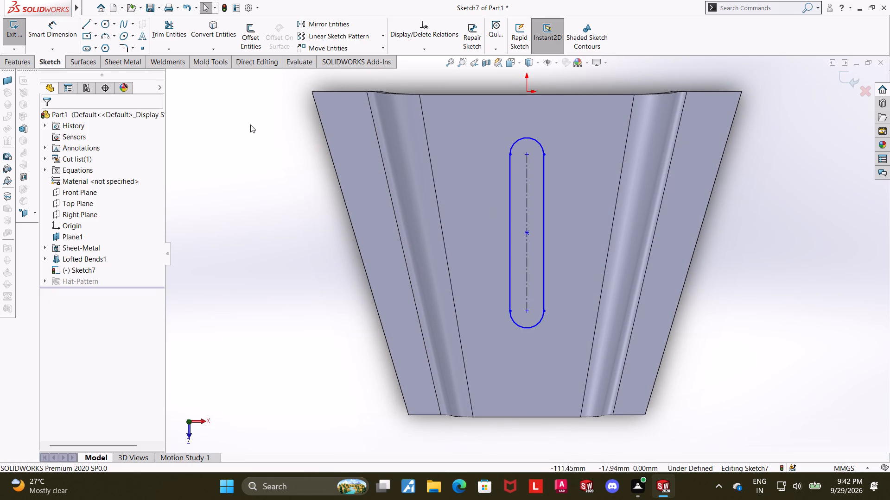
Dimension the slot's end arc with a radius of 10 mm.
{"action": "left_click", "coordinate": [55, 33]}
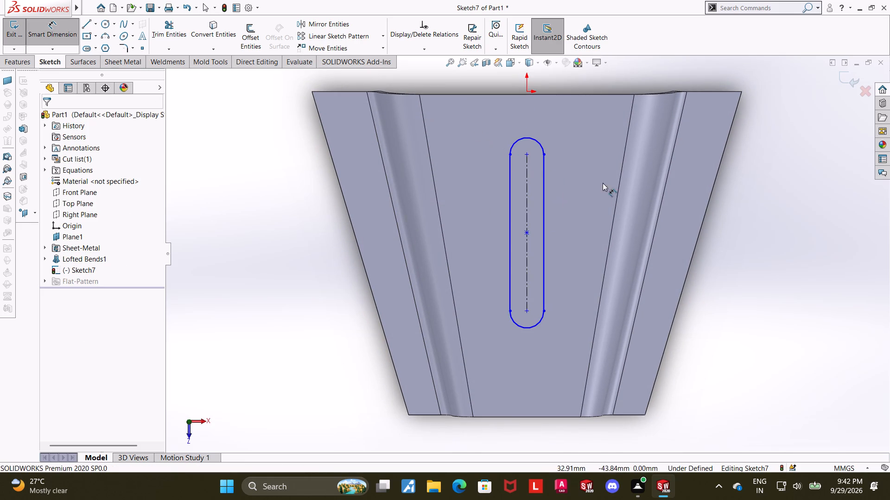
{"action": "left_click", "coordinate": [535, 142]}
{"action": "left_click", "coordinate": [540, 130]}
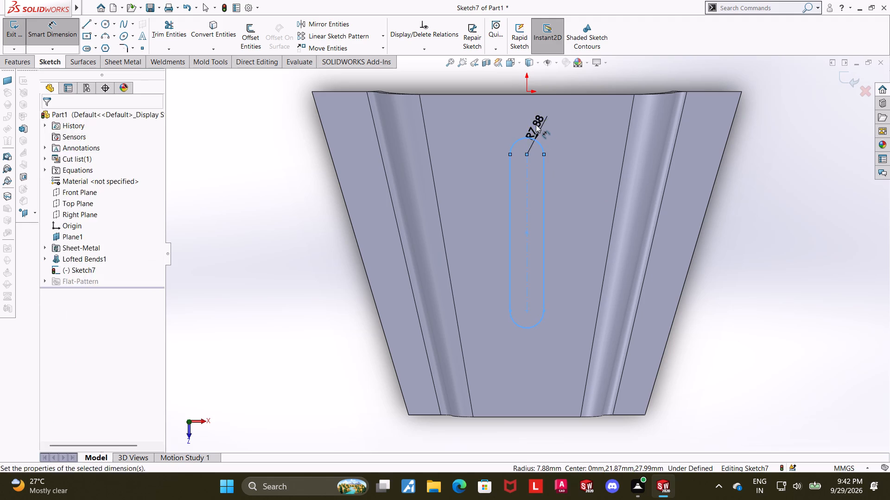
{"action": "type", "text": "10"}
{"action": "key", "text": "Return"}
{"action": "key", "text": "Escape"}
{"action": "key", "text": "Escape"}
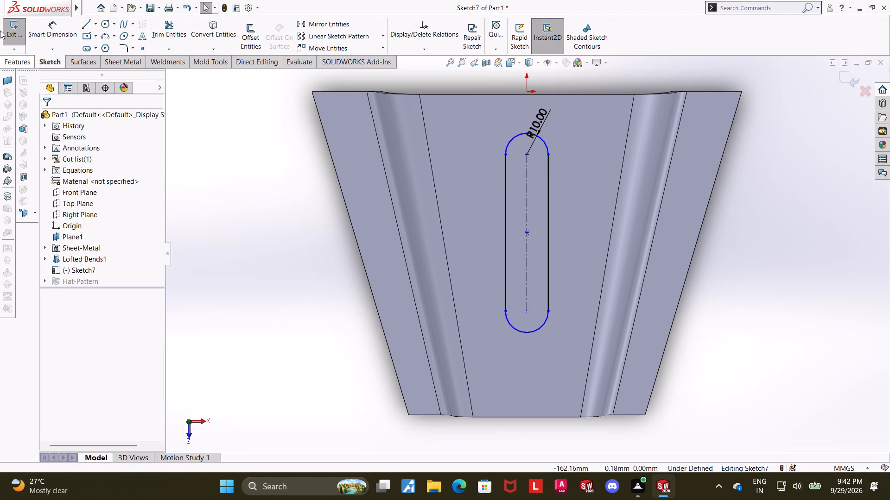
Dimension the distance between the slot's two arc centres as 60 mm.
{"action": "left_click", "coordinate": [63, 25]}
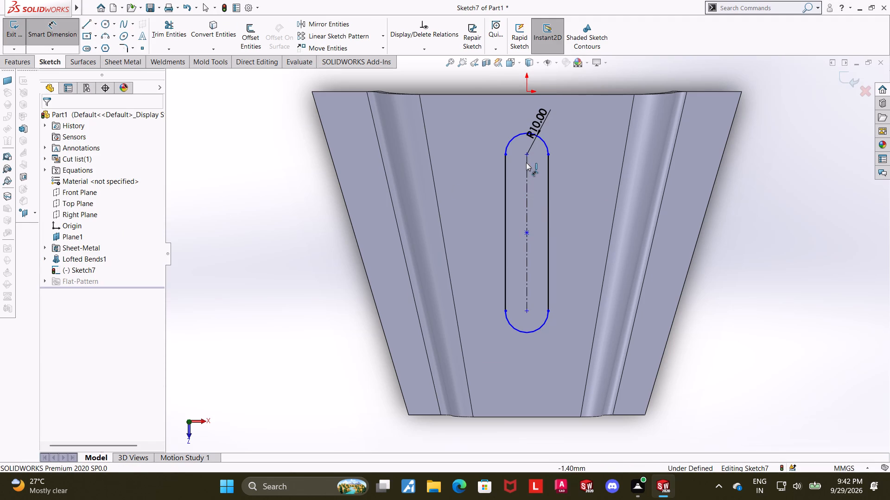
{"action": "left_click", "coordinate": [527, 157]}
{"action": "left_click", "coordinate": [524, 311]}
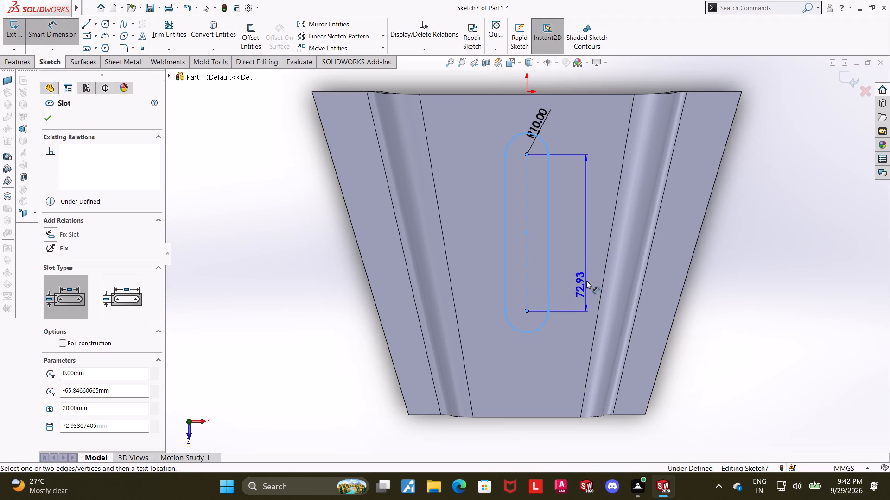
{"action": "left_click", "coordinate": [587, 273]}
{"action": "type", "text": "60"}
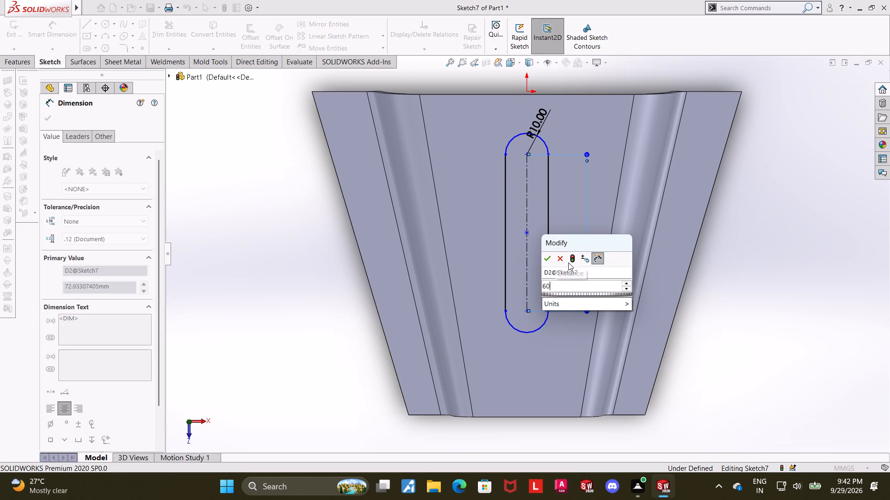
{"action": "key", "text": "Return"}
{"action": "key", "text": "Escape"}
{"action": "key", "text": "Escape"}
Dimension the slot's nearest arc centre 40 mm from the top face's wide end edge.
{"action": "left_click", "coordinate": [53, 29]}
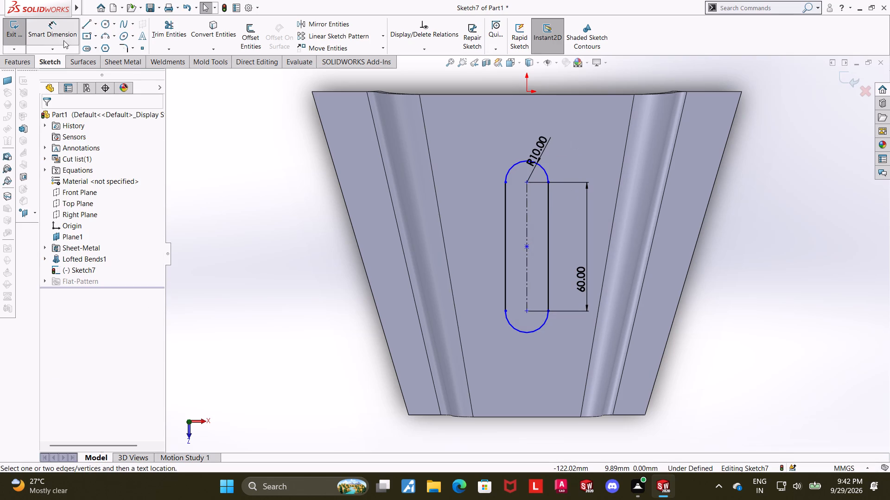
{"action": "left_click", "coordinate": [526, 182]}
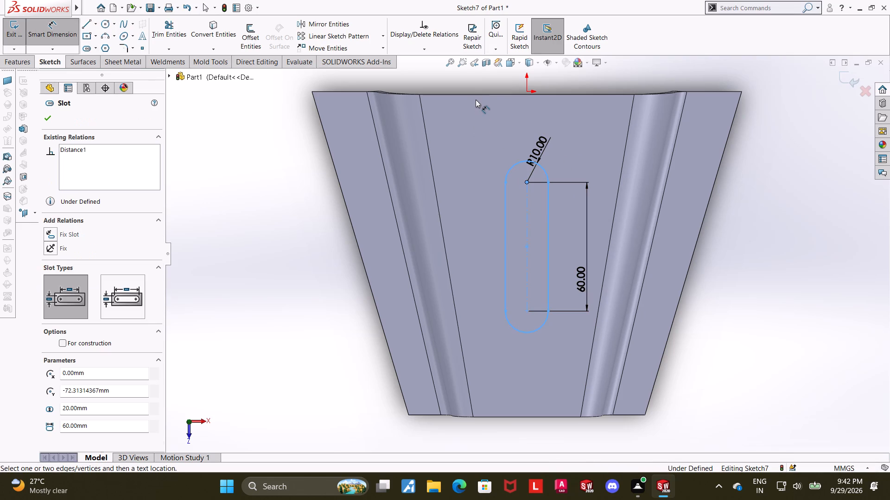
{"action": "left_click", "coordinate": [476, 96]}
{"action": "left_click", "coordinate": [467, 145]}
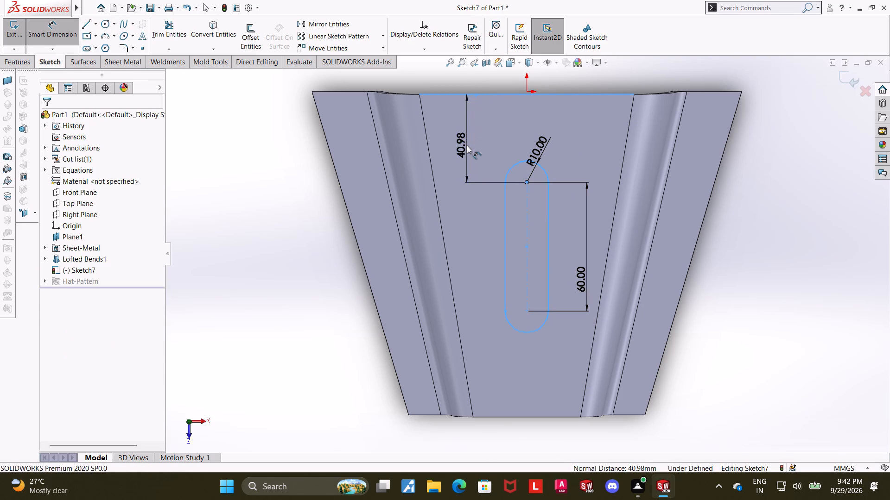
{"action": "type", "text": "40"}
{"action": "key", "text": "Return"}
{"action": "key", "text": "Escape"}
{"action": "key", "text": "Escape"}
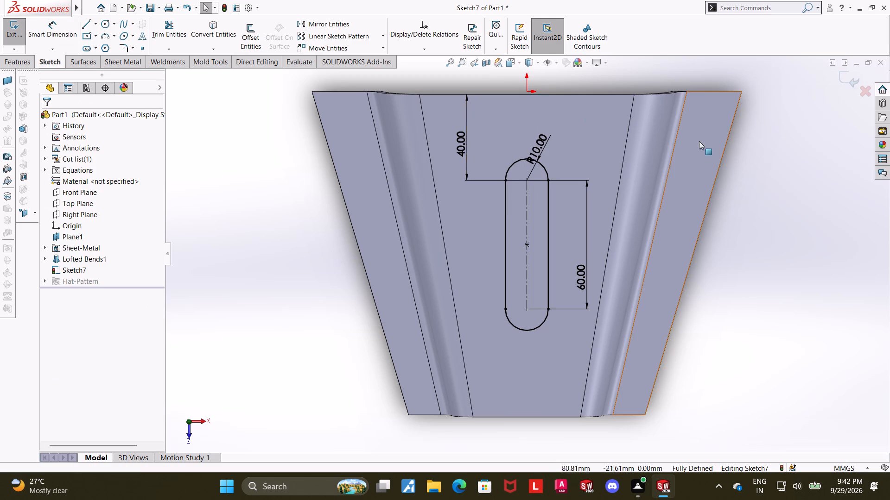
Add a vertical relation between the slot's centre point and the origin, and exit the sketch.
{"action": "scroll", "coordinate": [722, 234], "scroll_direction": "up", "scroll_amount": 3}
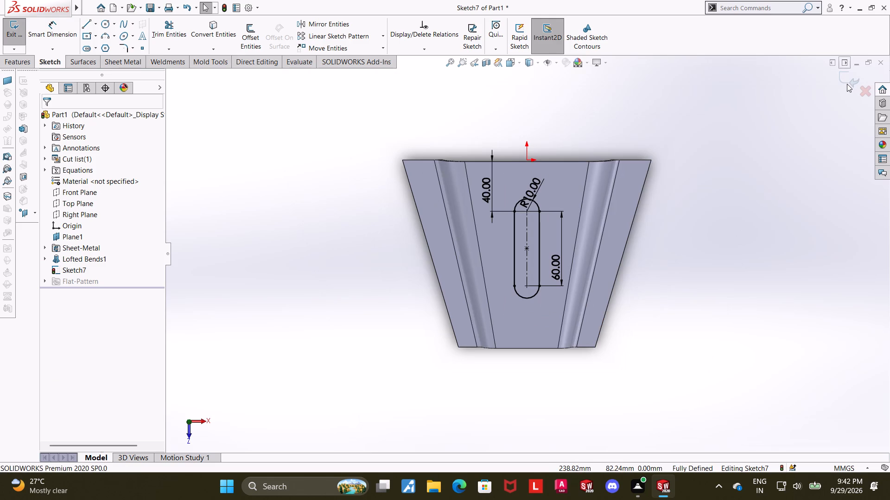
{"action": "scroll", "coordinate": [523, 231], "scroll_direction": "down", "scroll_amount": 2}
{"action": "left_click", "coordinate": [529, 260]}
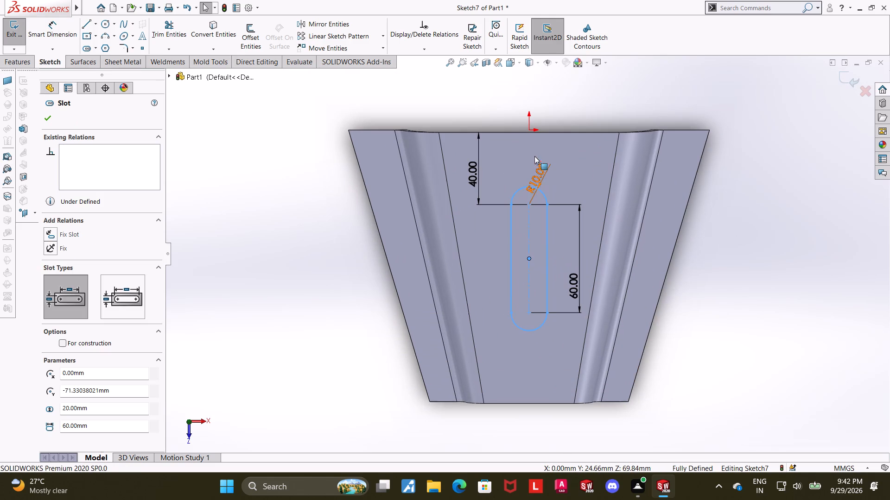
{"action": "left_click", "coordinate": [528, 129], "text": "ctrl"}
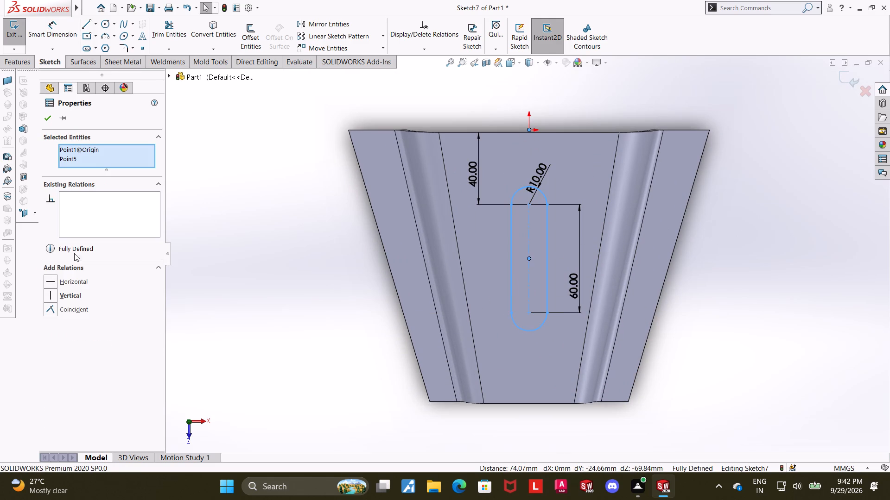
{"action": "left_click", "coordinate": [49, 289]}
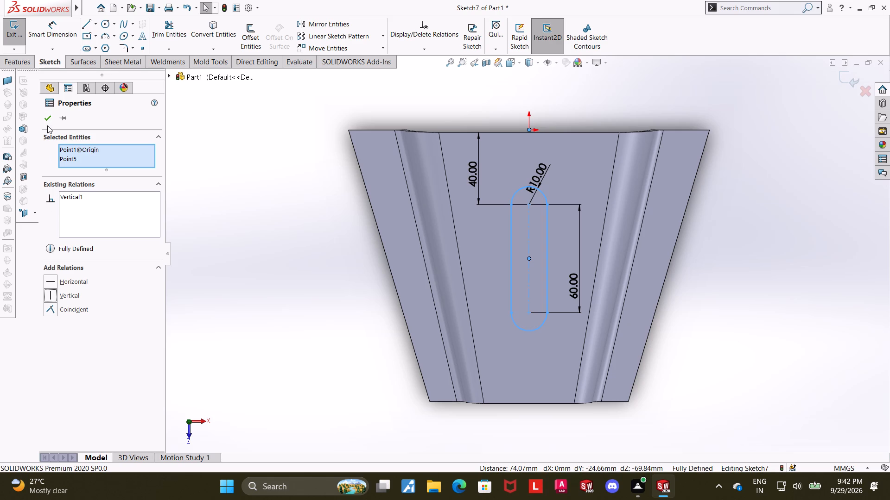
{"action": "left_click", "coordinate": [47, 123]}
{"action": "key", "text": "Escape"}
{"action": "left_click", "coordinate": [839, 79]}
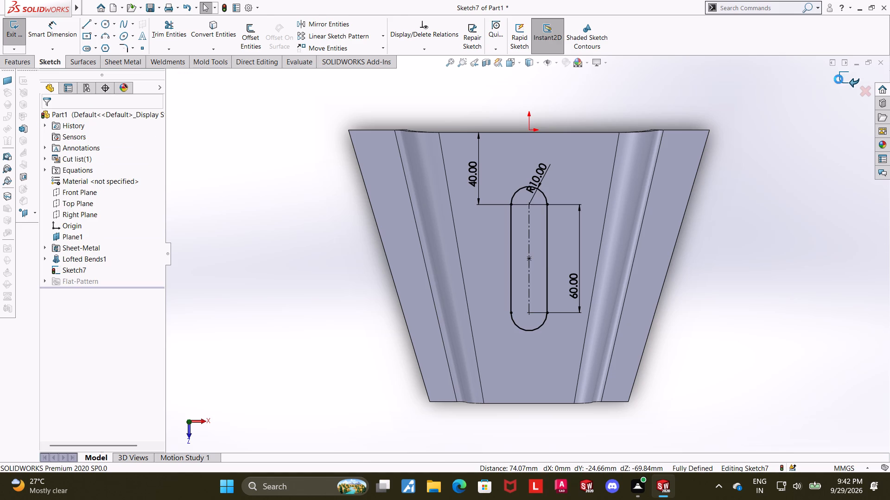
Cut the slot sketch through the top face with a blind Extruded Cut linked to the sheet thickness, keeping normal cut on.
{"action": "middle_click_drag", "start_coordinate": [737, 348], "coordinate": [732, 268]}
{"action": "left_click", "coordinate": [375, 26]}
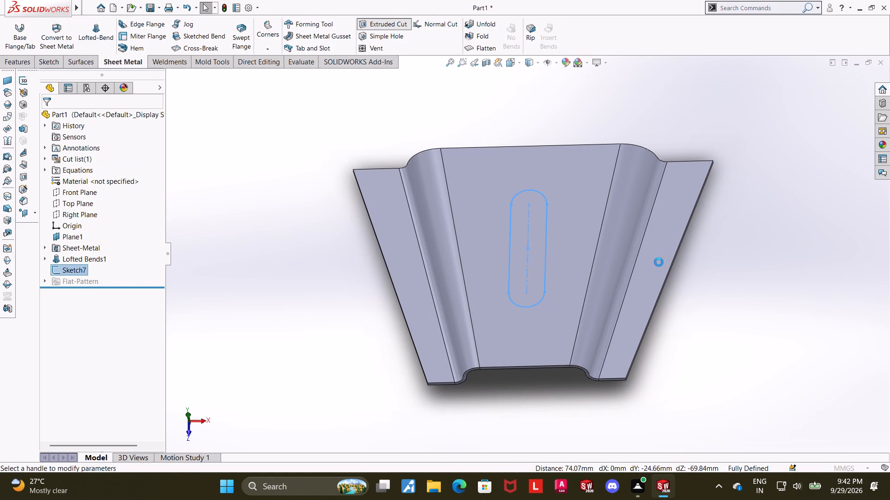
{"action": "middle_click_drag", "start_coordinate": [801, 324], "coordinate": [788, 286]}
{"action": "left_click", "coordinate": [62, 243]}
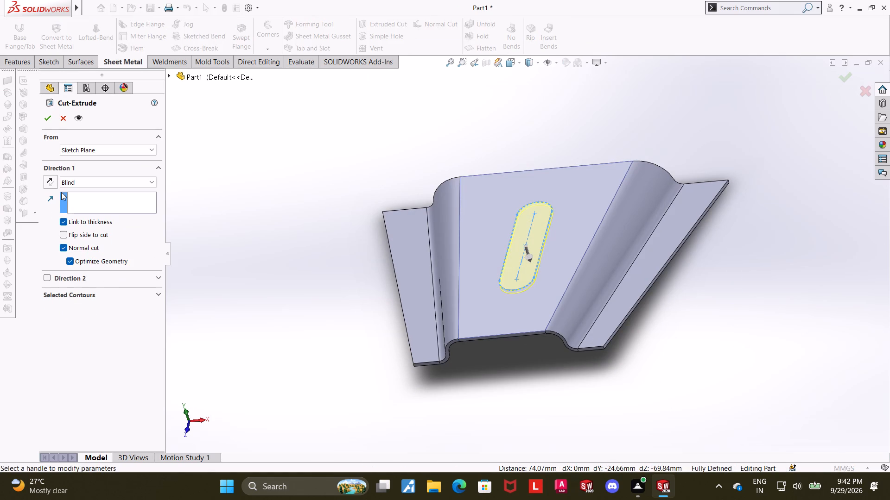
{"action": "left_click", "coordinate": [48, 115]}
{"action": "left_click", "coordinate": [384, 385]}
{"action": "middle_click", "coordinate": [714, 371]}
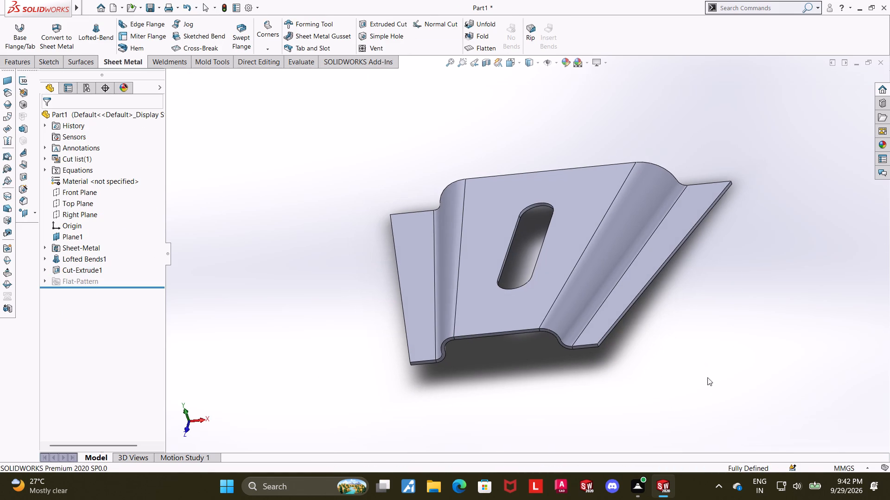
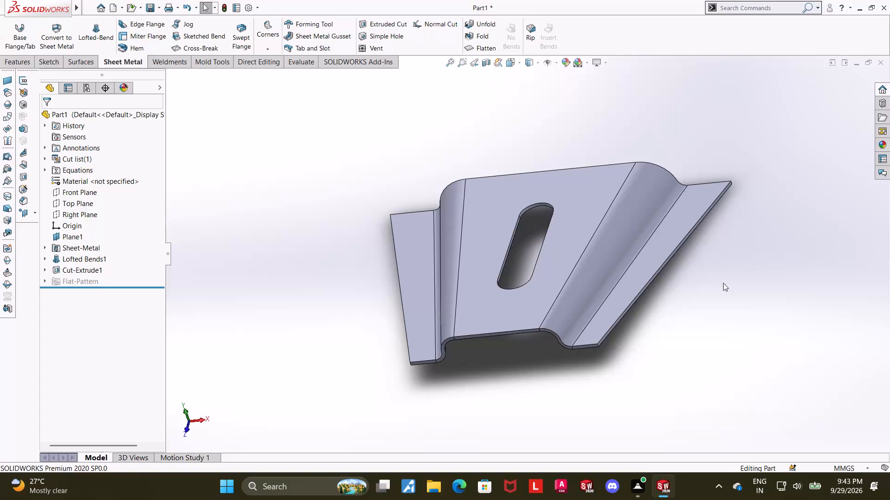
Flatten the lofted sheet metal part and show its flat pattern in the Top view.
{"action": "key", "text": "ctrl+7"}
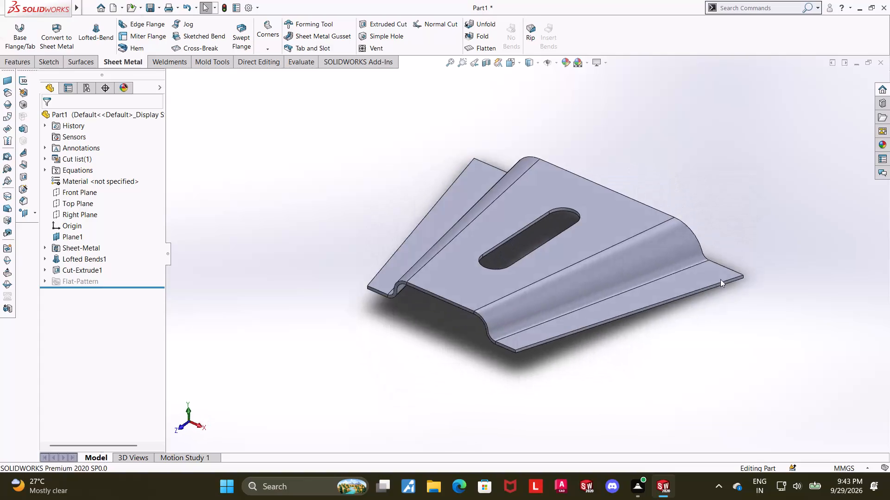
{"action": "left_click", "coordinate": [489, 52]}
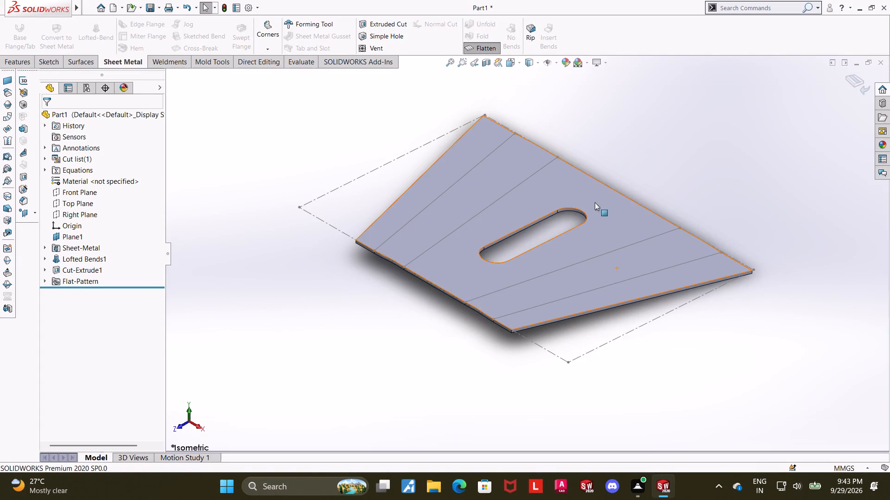
{"action": "left_click", "coordinate": [512, 60]}
{"action": "left_click", "coordinate": [446, 219]}
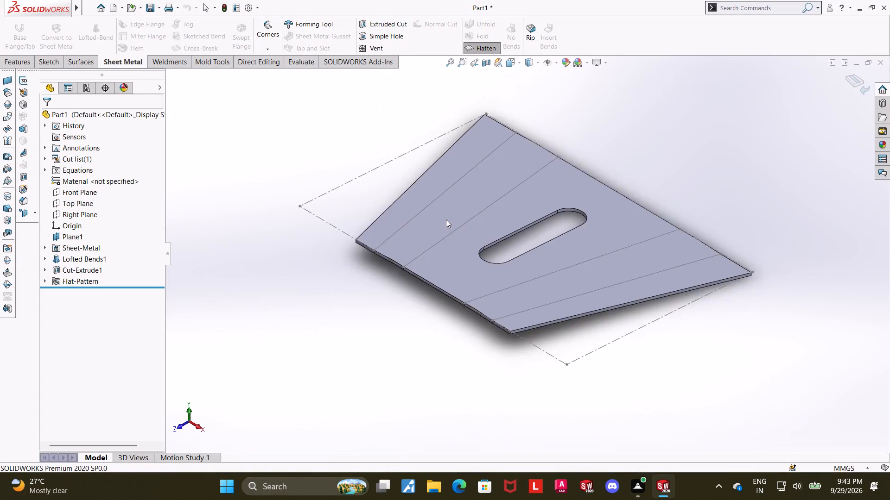
{"action": "middle_click_drag", "start_coordinate": [519, 302], "coordinate": [684, 401]}
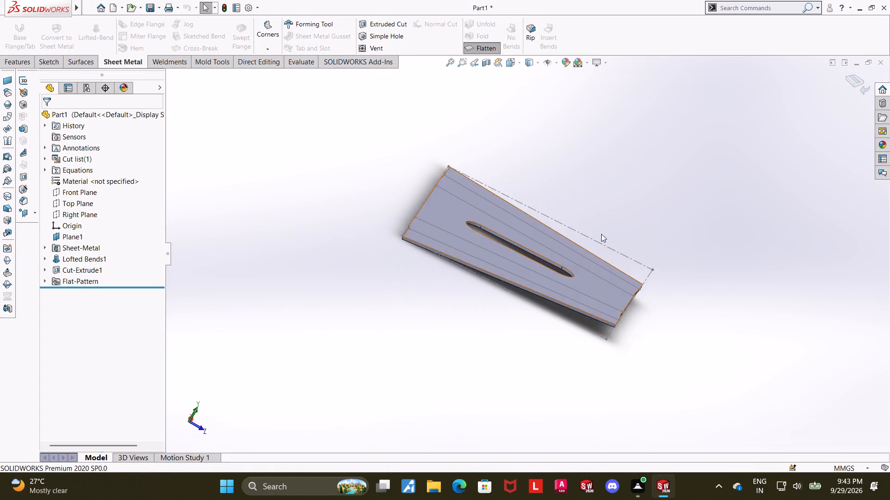
{"action": "middle_click_drag", "start_coordinate": [601, 232], "coordinate": [536, 310]}
{"action": "left_click", "coordinate": [511, 66]}
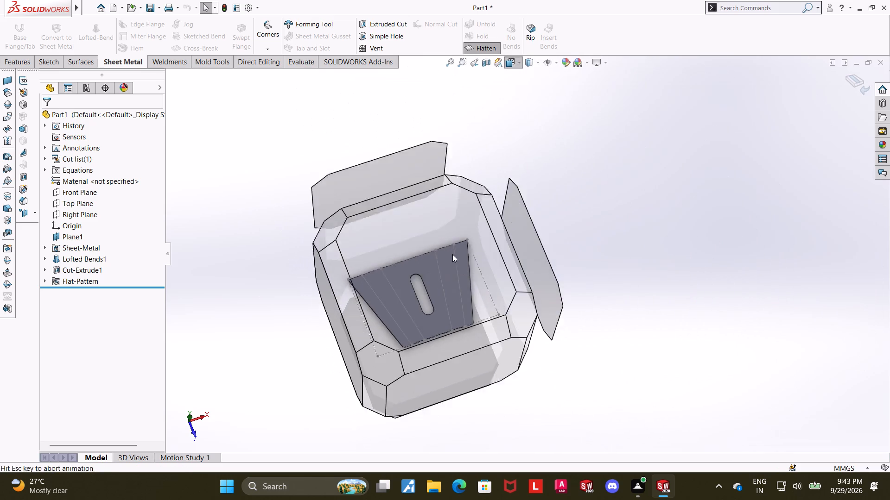
{"action": "left_click", "coordinate": [451, 254]}
Start exporting the flattened part to DXF/DWG and set the file type to Dwg (*.dwg).
{"action": "right_click", "coordinate": [644, 235]}
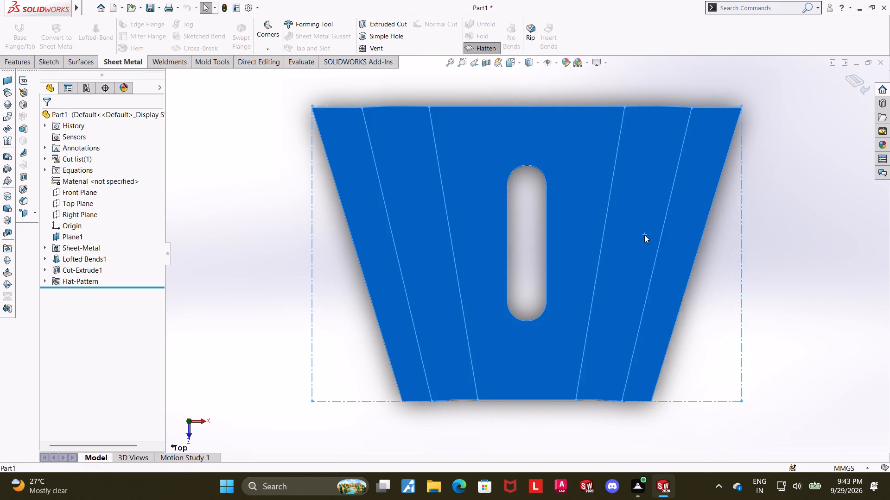
{"action": "left_click", "coordinate": [688, 456]}
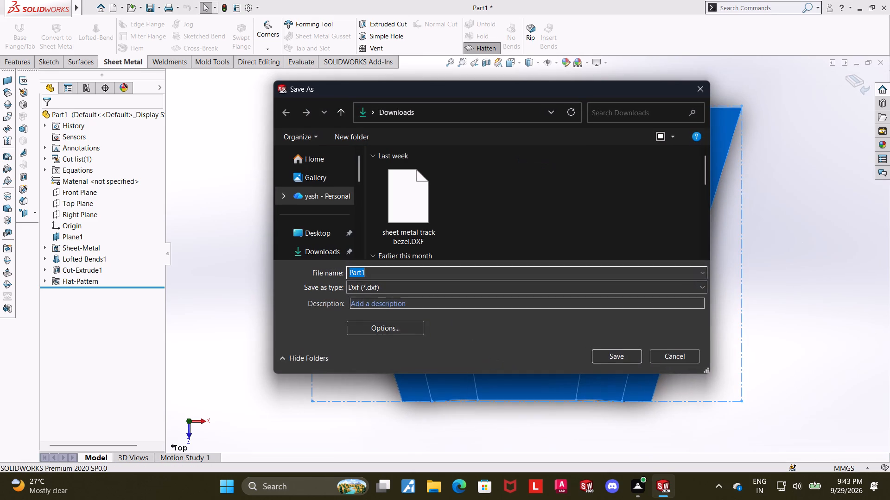
{"action": "left_click", "coordinate": [420, 286]}
{"action": "left_click", "coordinate": [407, 319]}
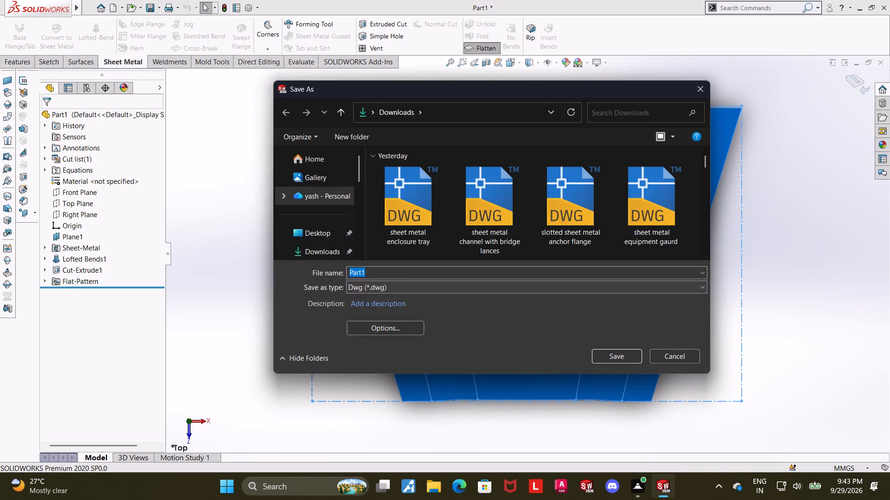
Replace the export's file name with one starting "tapered sheet metal".
{"action": "key", "text": "BackSpace"}
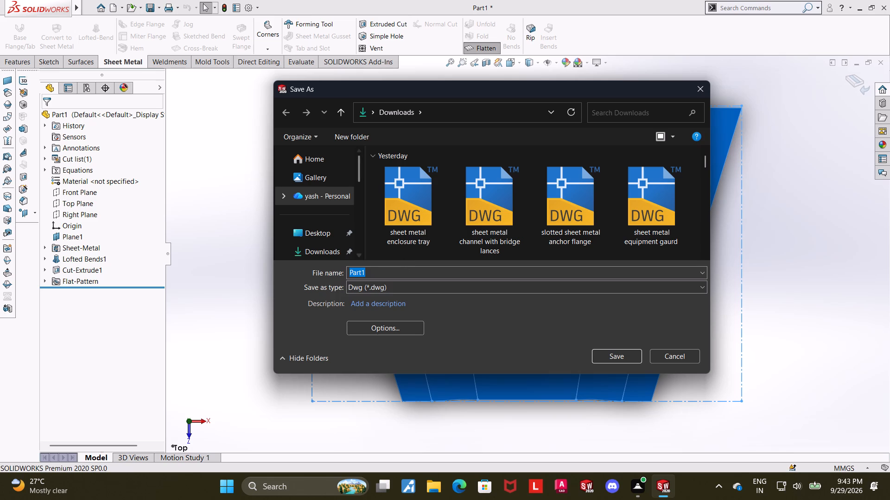
{"action": "left_click", "coordinate": [382, 270]}
{"action": "key", "text": "BackSpace"}
{"action": "key", "text": "BackSpace"}
{"action": "key", "text": "BackSpace"}
{"action": "type", "text": "tapred"}
{"action": "key", "text": "BackSpace"}
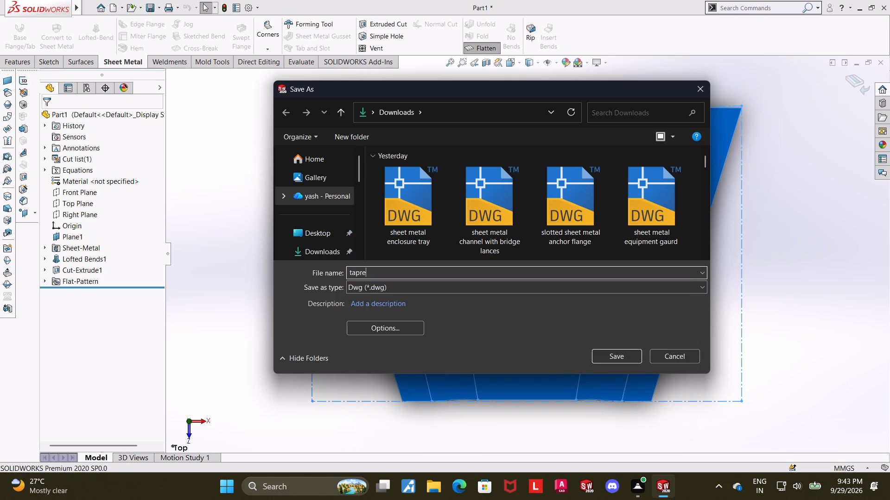
{"action": "key", "text": "BackSpace"}
{"action": "key", "text": "e"}
{"action": "key", "text": "BackSpace"}
{"action": "key", "text": "BackSpace"}
{"action": "type", "text": "ered sheet metal"}
{"action": "key", "text": "space"}
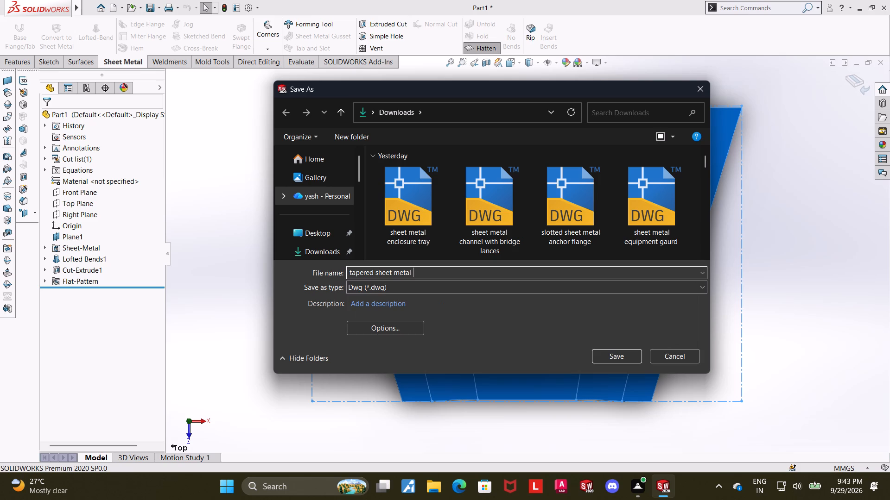
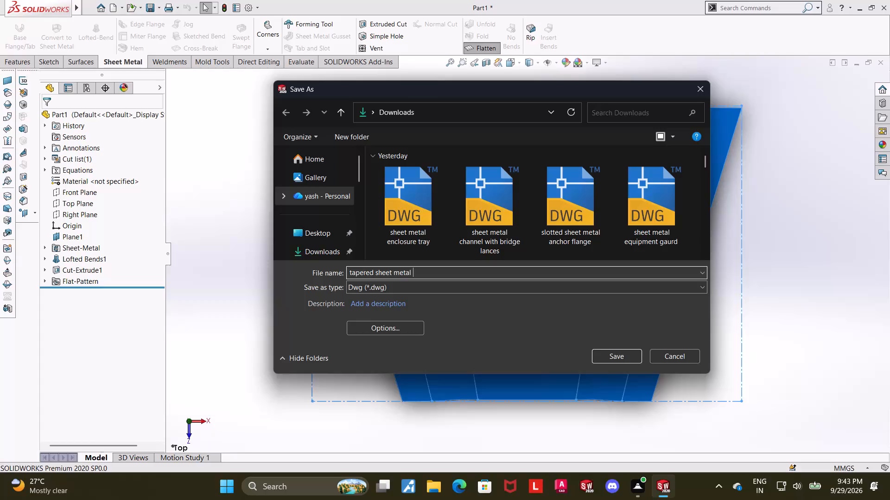
Complete the DWG file name as "tapered sheet metal guard" and proceed to the export settings.
{"action": "type", "text": "guard"}
{"action": "left_click", "coordinate": [612, 355]}
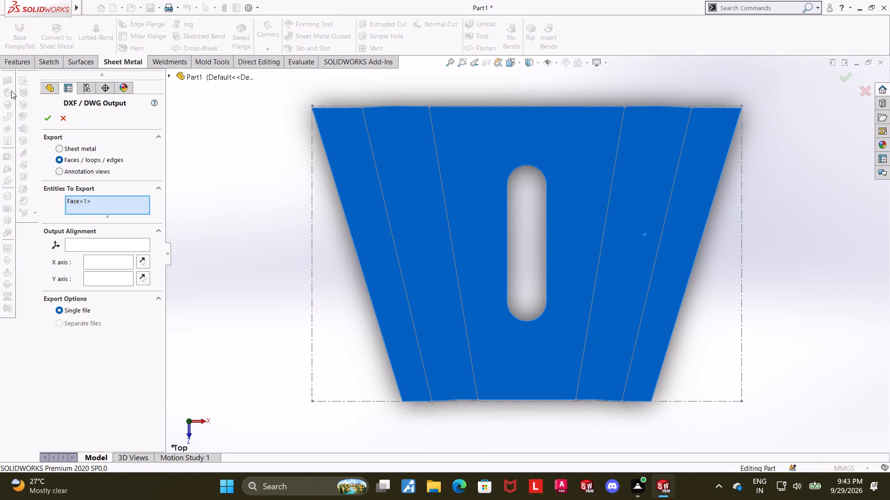
Export the flat pattern as sheet metal with geometry, hidden edges, bend lines, sketches and bounding box, and save the DWG from the cleanup preview.
{"action": "left_click", "coordinate": [62, 146]}
{"action": "left_click", "coordinate": [62, 207]}
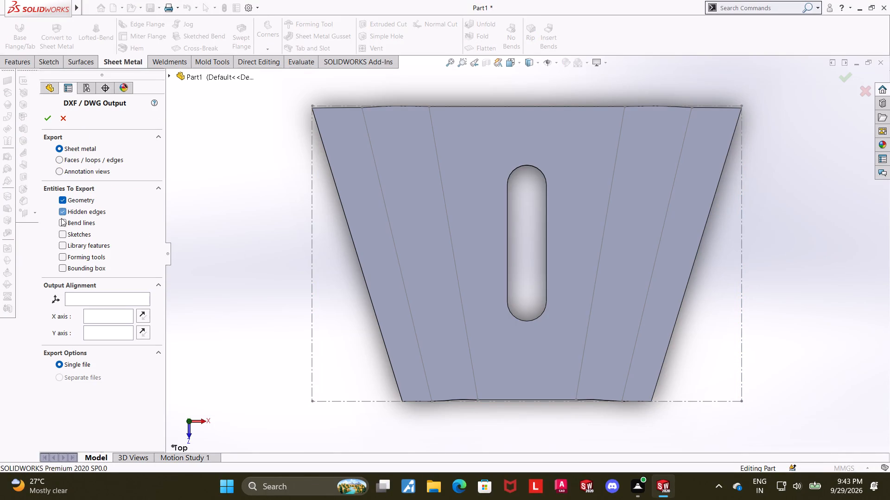
{"action": "left_click", "coordinate": [61, 220]}
{"action": "left_click", "coordinate": [62, 231]}
{"action": "left_click", "coordinate": [60, 269]}
{"action": "left_click", "coordinate": [45, 121]}
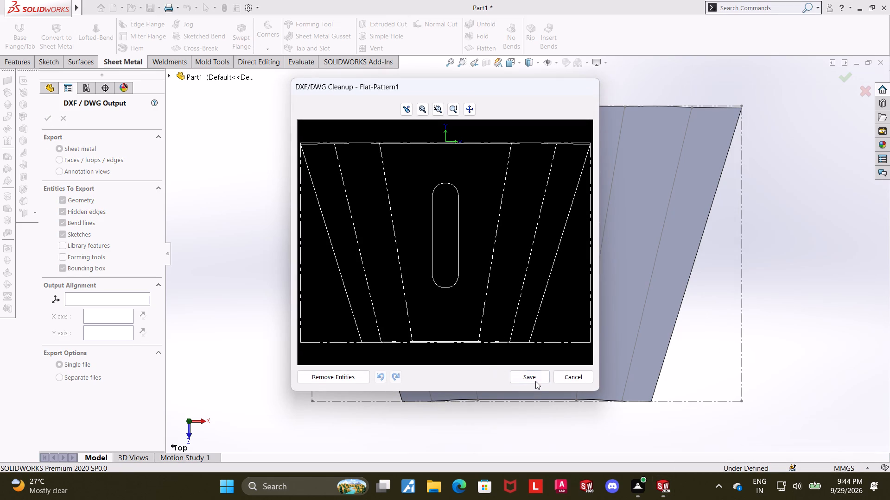
{"action": "left_click", "coordinate": [535, 381]}
Return the flattened part to its bent state and show it in the isometric view.
{"action": "middle_click_drag", "start_coordinate": [782, 400], "coordinate": [768, 268]}
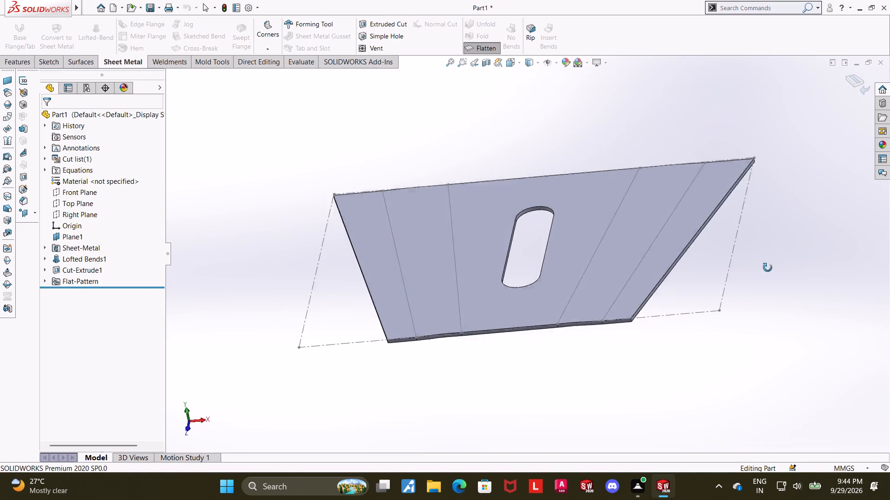
{"action": "middle_click_drag", "start_coordinate": [768, 268], "coordinate": [768, 261]}
{"action": "left_click", "coordinate": [483, 50]}
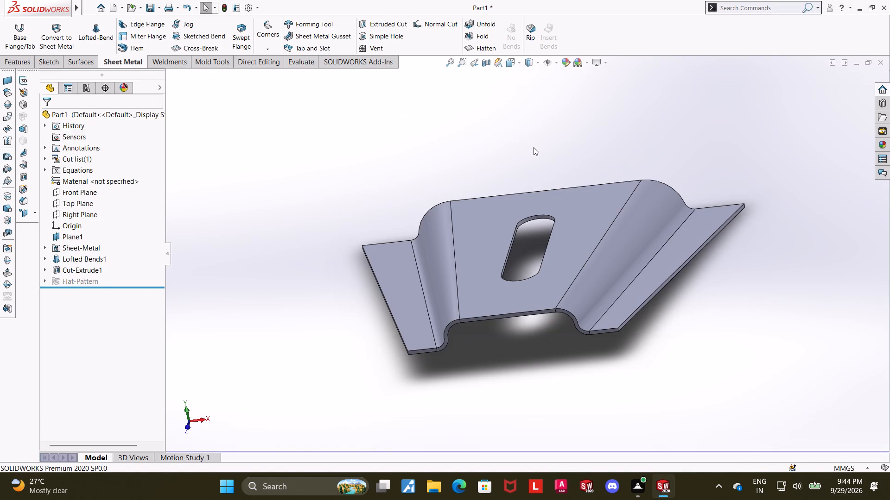
{"action": "key", "text": "ctrl+7"}
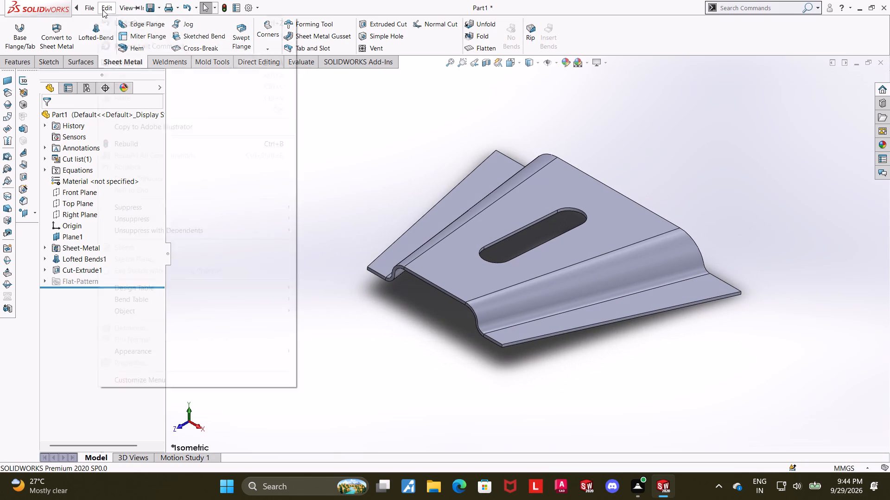
Save the part in Downloads as a SOLIDWORKS Part named "tapered sheet metal guard".
{"action": "left_click", "coordinate": [124, 127]}
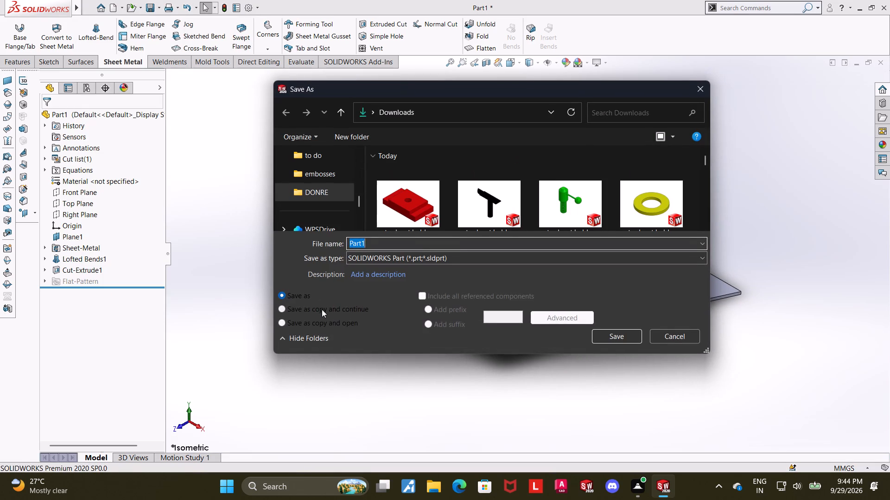
{"action": "type", "text": "tapered shje"}
{"action": "key", "text": "BackSpace"}
{"action": "key", "text": "BackSpace"}
{"action": "type", "text": "eet metal guard"}
{"action": "key", "text": "space"}
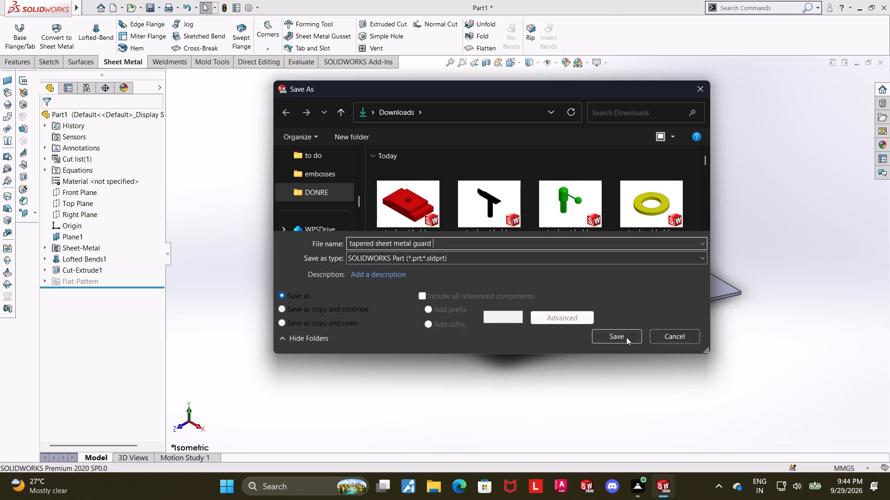
{"action": "left_click", "coordinate": [626, 336]}
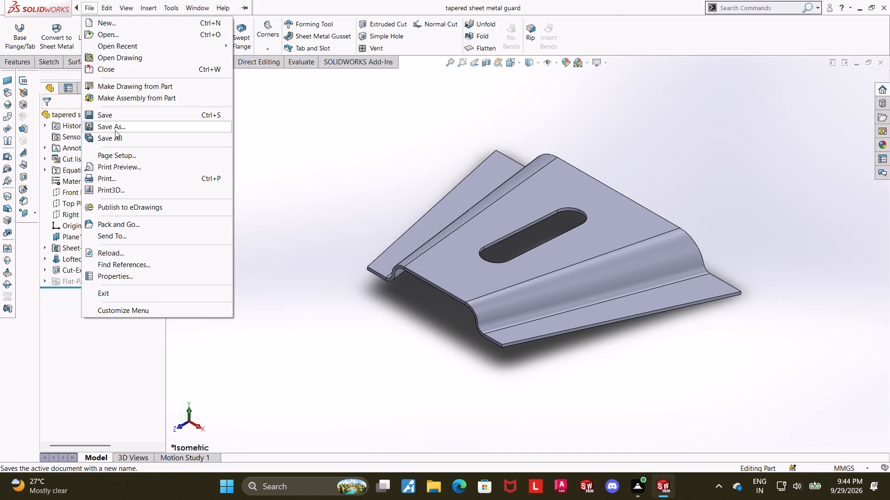
Save the isometric view of the bent part as a PDF, keeping the name "tapered sheet metal guard".
{"action": "left_click", "coordinate": [115, 129]}
{"action": "left_click", "coordinate": [415, 260]}
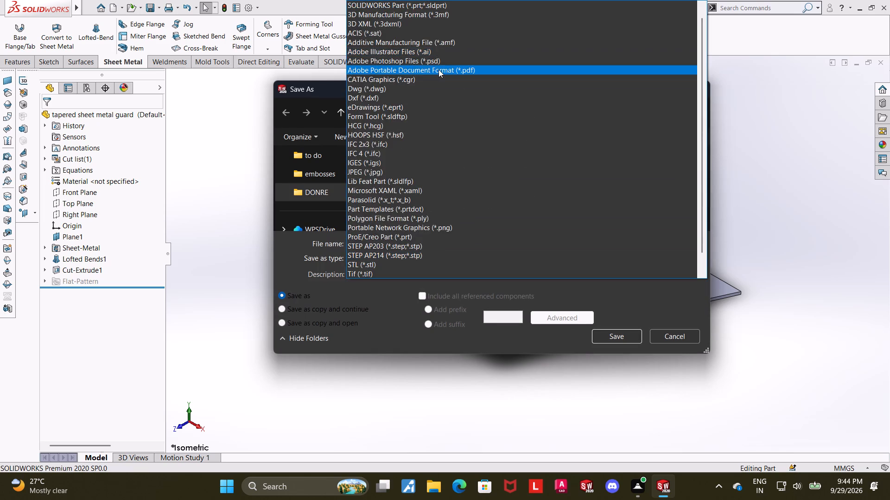
{"action": "left_click", "coordinate": [439, 70]}
{"action": "left_click", "coordinate": [619, 363]}
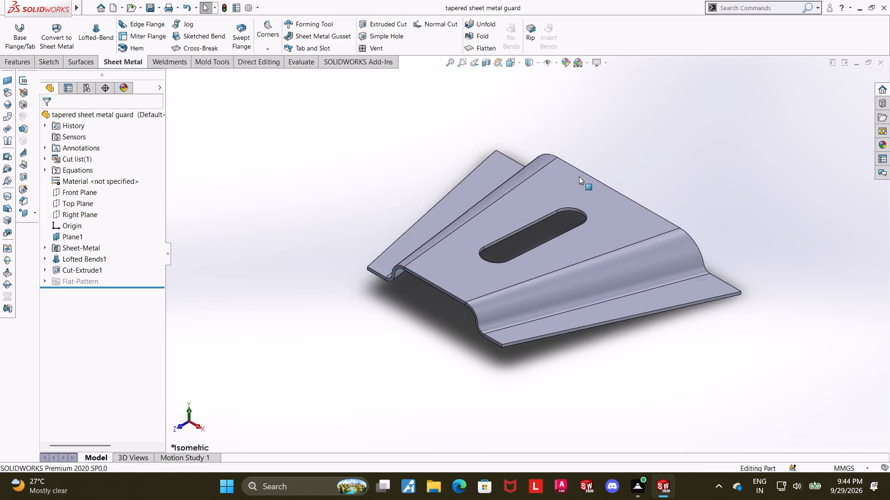
Flatten the sheet metal guard again and show its flat pattern in the Top view.
{"action": "scroll", "coordinate": [579, 176], "scroll_direction": "down", "scroll_amount": 3}
{"action": "scroll", "coordinate": [554, 199], "scroll_direction": "up", "scroll_amount": 4}
{"action": "key", "text": "ctrl+7"}
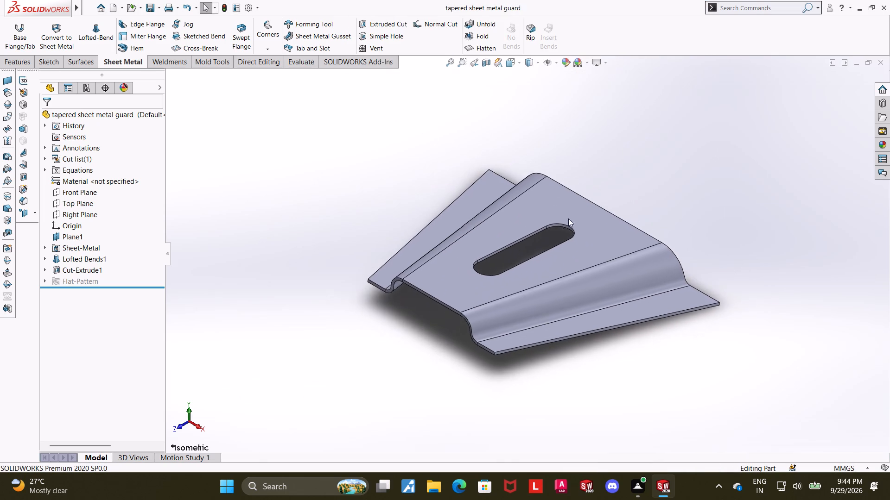
{"action": "left_click", "coordinate": [479, 51]}
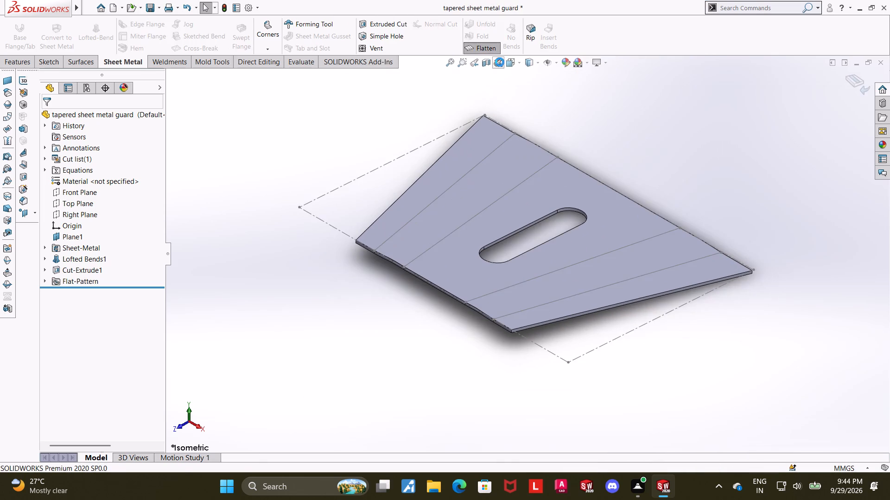
{"action": "left_click", "coordinate": [508, 62]}
{"action": "left_click", "coordinate": [424, 220]}
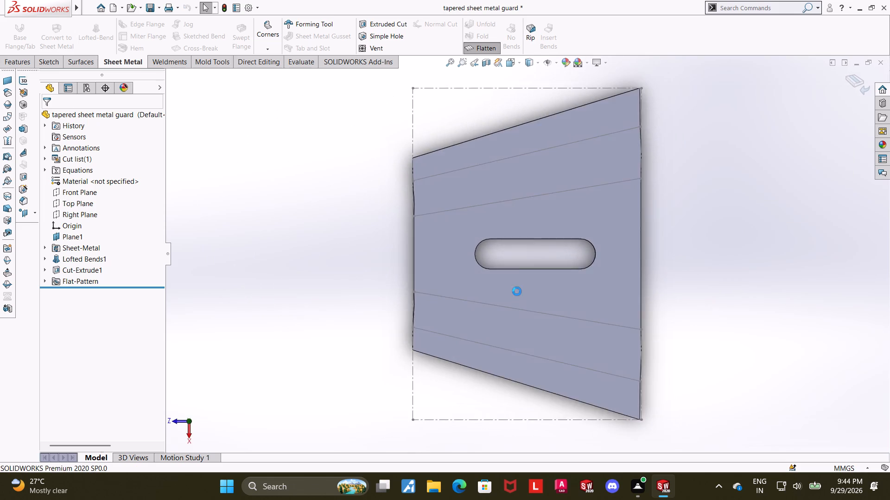
{"action": "middle_click_drag", "start_coordinate": [509, 292], "coordinate": [634, 307]}
{"action": "middle_click_drag", "start_coordinate": [567, 216], "coordinate": [532, 291]}
{"action": "middle_click_drag", "start_coordinate": [551, 203], "coordinate": [454, 222]}
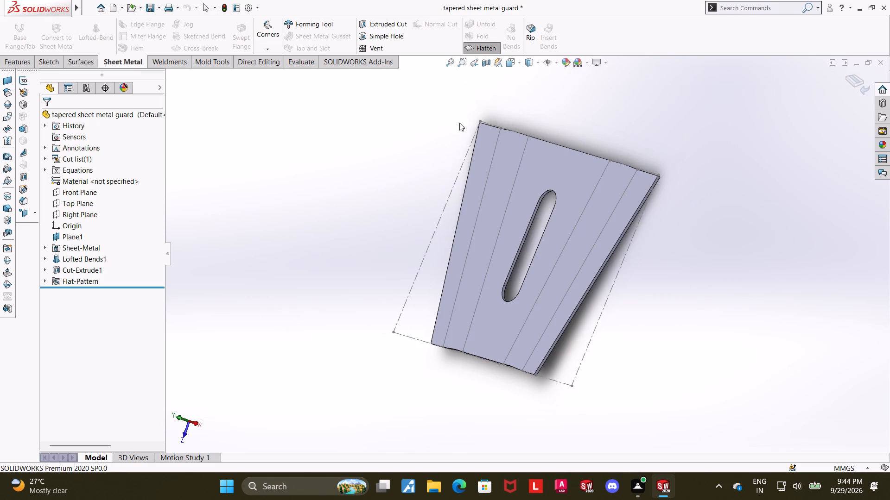
{"action": "left_click", "coordinate": [510, 64]}
{"action": "left_click", "coordinate": [356, 255]}
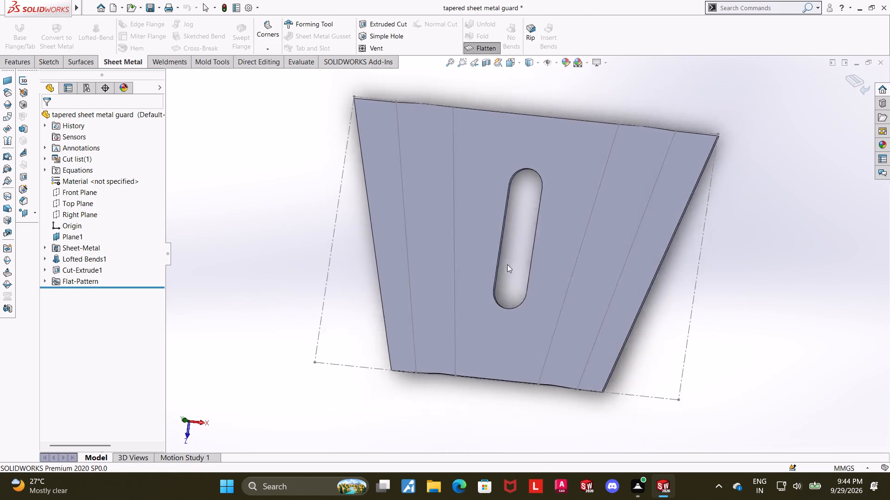
{"action": "scroll", "coordinate": [708, 269], "scroll_direction": "up", "scroll_amount": 4}
{"action": "left_click", "coordinate": [724, 258]}
{"action": "scroll", "coordinate": [578, 255], "scroll_direction": "down", "scroll_amount": 2}
{"action": "scroll", "coordinate": [653, 173], "scroll_direction": "down", "scroll_amount": 1}
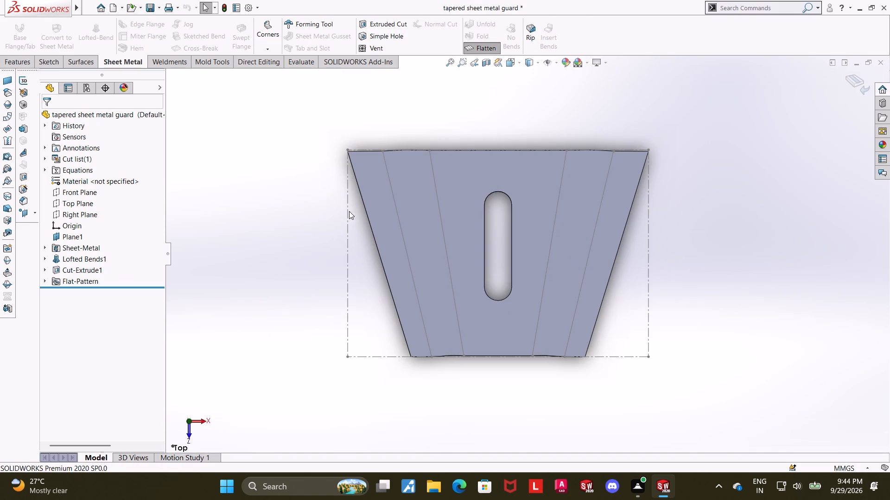
{"action": "scroll", "coordinate": [328, 358], "scroll_direction": "down", "scroll_amount": 1}
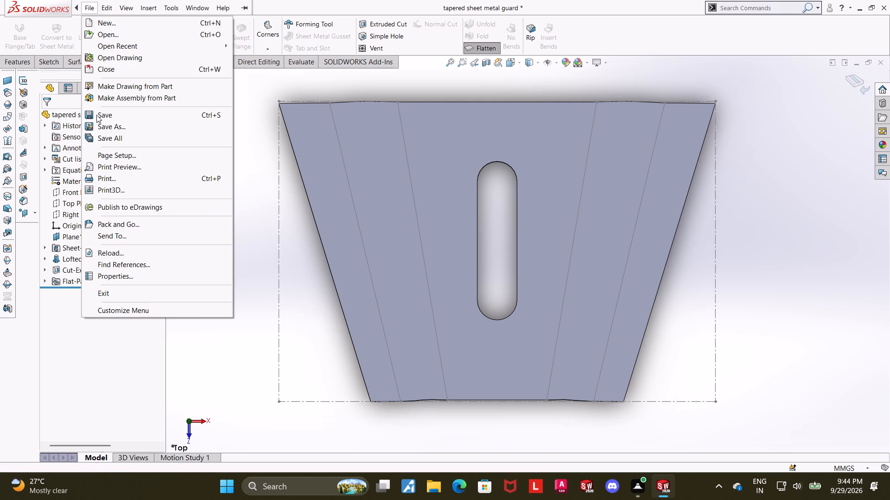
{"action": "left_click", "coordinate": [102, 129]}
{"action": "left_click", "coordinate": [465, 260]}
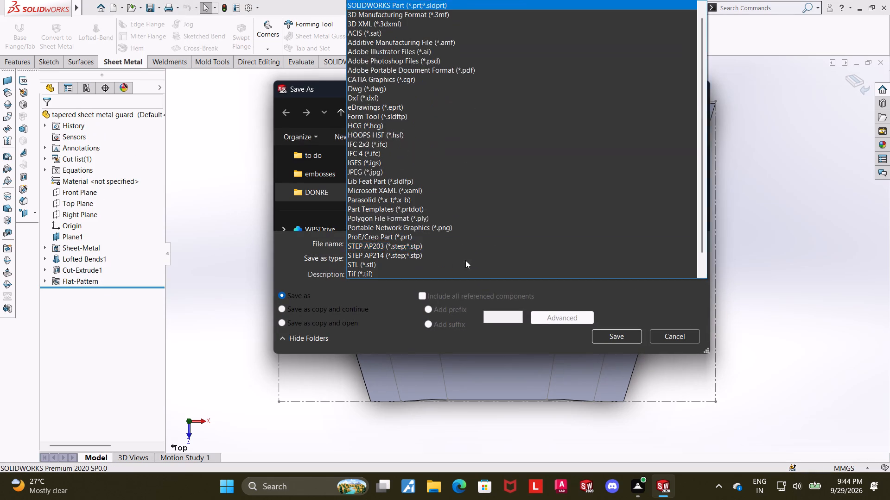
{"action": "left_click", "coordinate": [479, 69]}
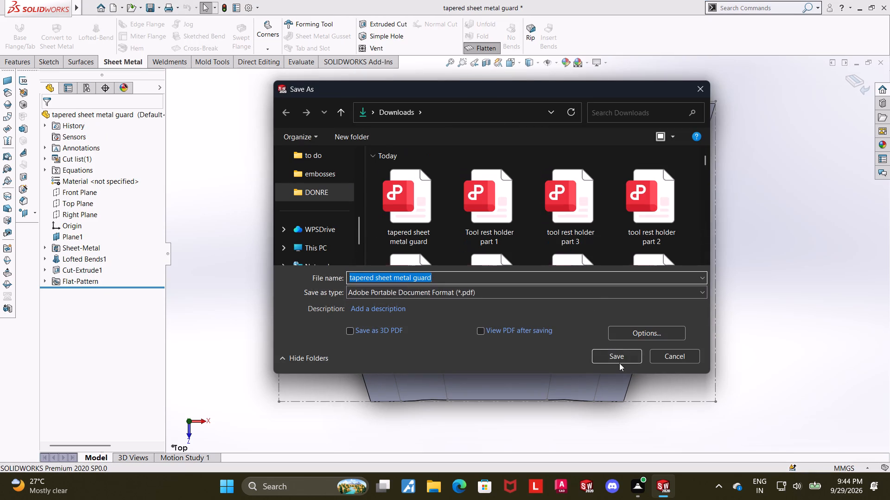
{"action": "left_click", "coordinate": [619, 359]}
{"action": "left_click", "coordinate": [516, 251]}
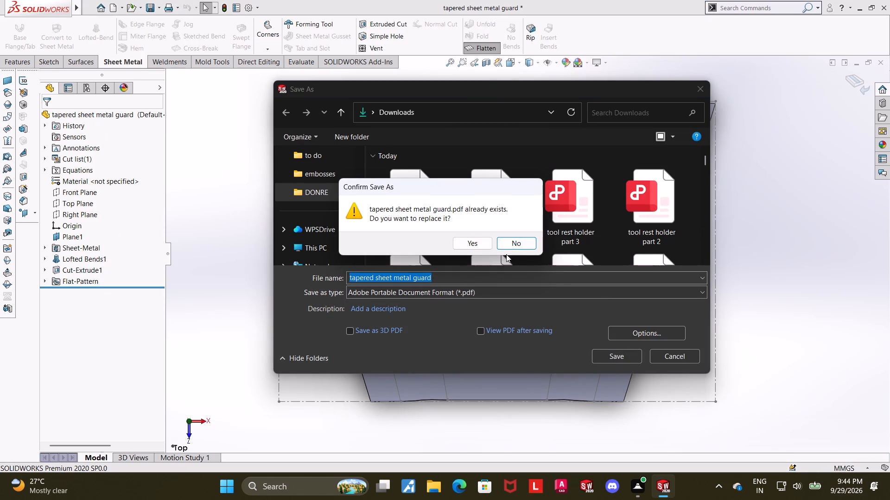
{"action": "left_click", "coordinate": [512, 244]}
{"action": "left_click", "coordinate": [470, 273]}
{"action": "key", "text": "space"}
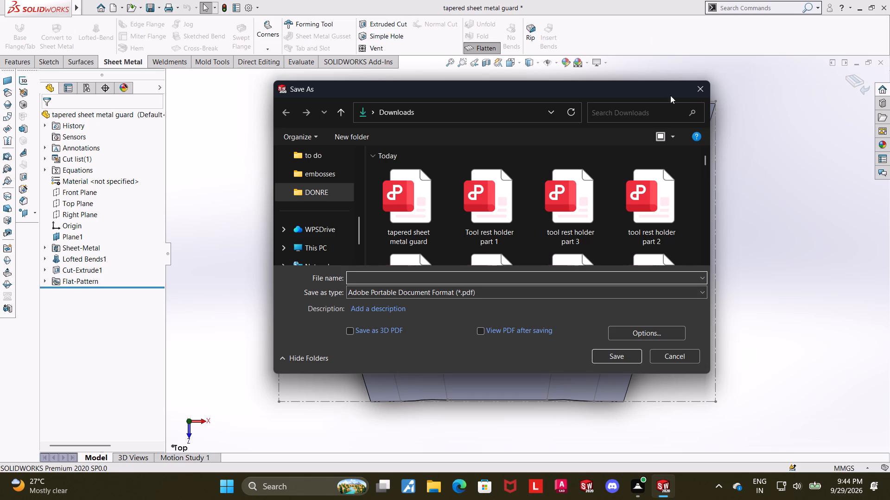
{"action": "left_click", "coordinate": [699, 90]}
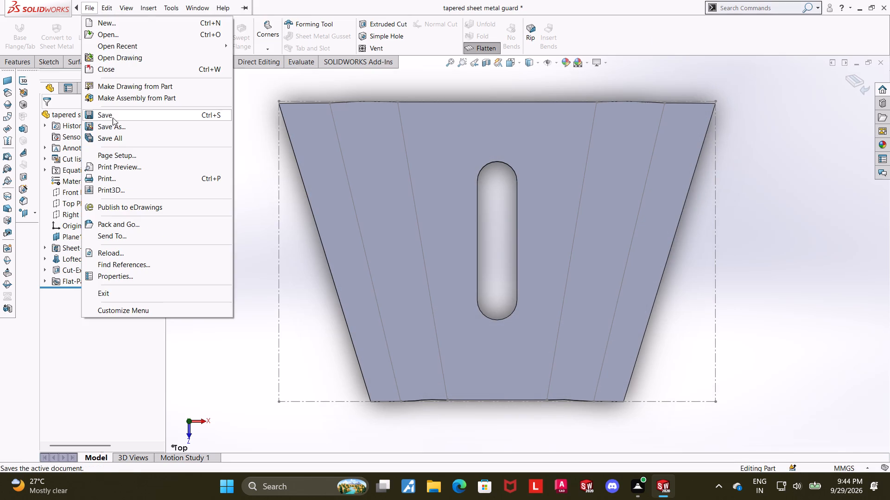
Save the flat pattern view as a PDF named "tapered sheet metal guard flat" in Downloads.
{"action": "left_click", "coordinate": [115, 122]}
{"action": "left_click", "coordinate": [410, 261]}
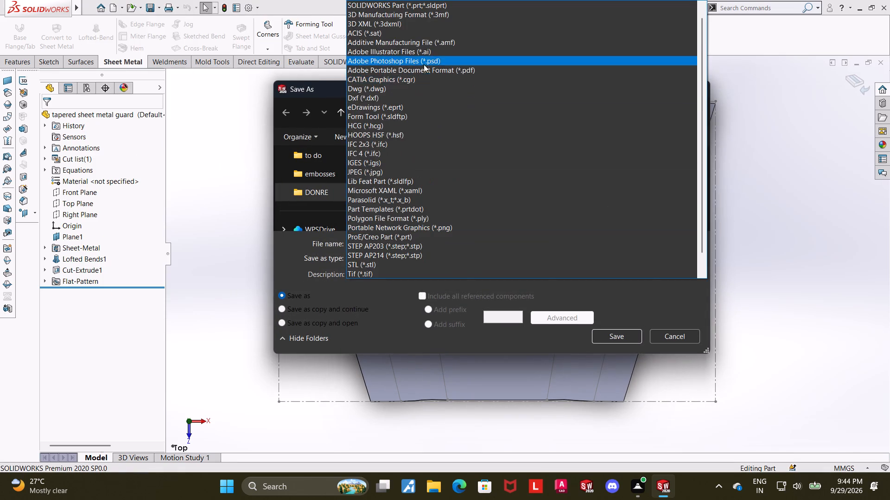
{"action": "left_click", "coordinate": [424, 65]}
{"action": "left_click", "coordinate": [489, 275]}
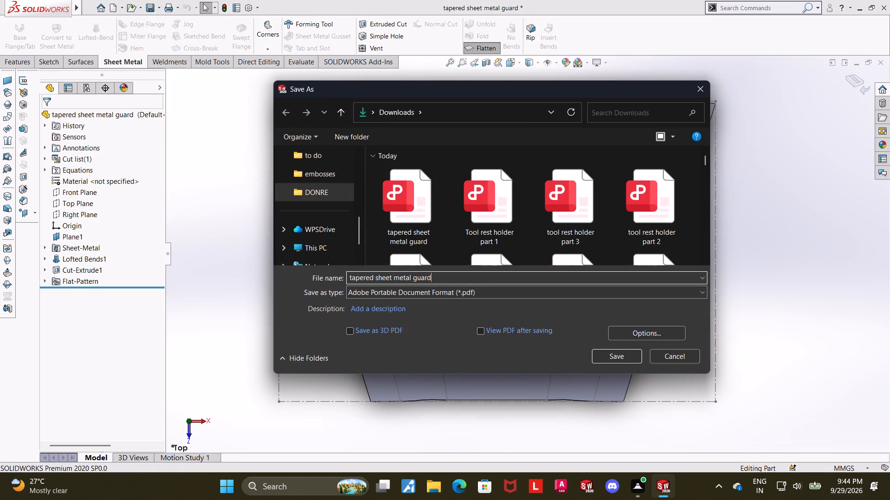
{"action": "key", "text": "space"}
{"action": "type", "text": "flat"}
{"action": "left_click", "coordinate": [627, 354]}
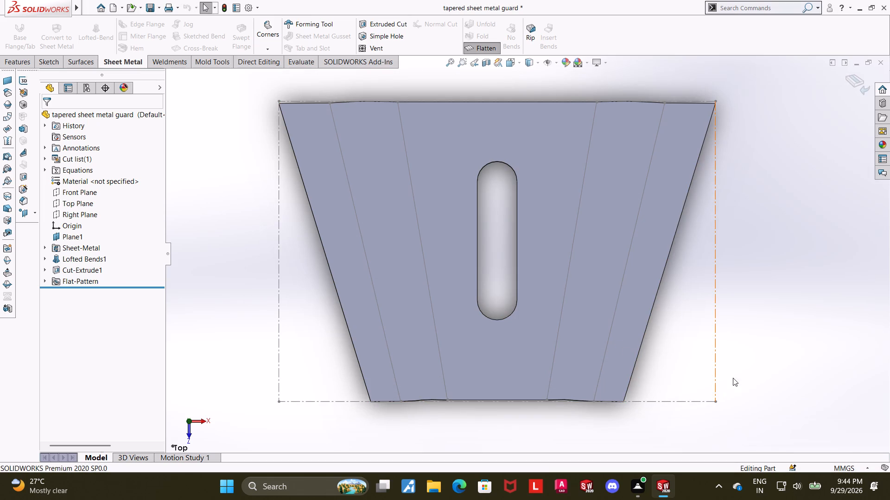